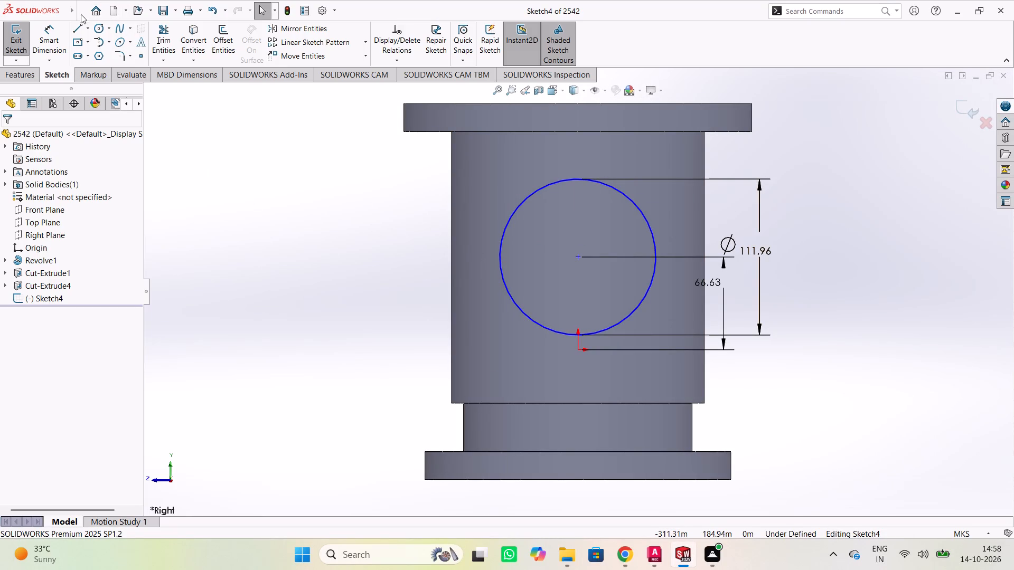
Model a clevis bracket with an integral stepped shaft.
Create a new, empty part document.
key(ctrl+n)
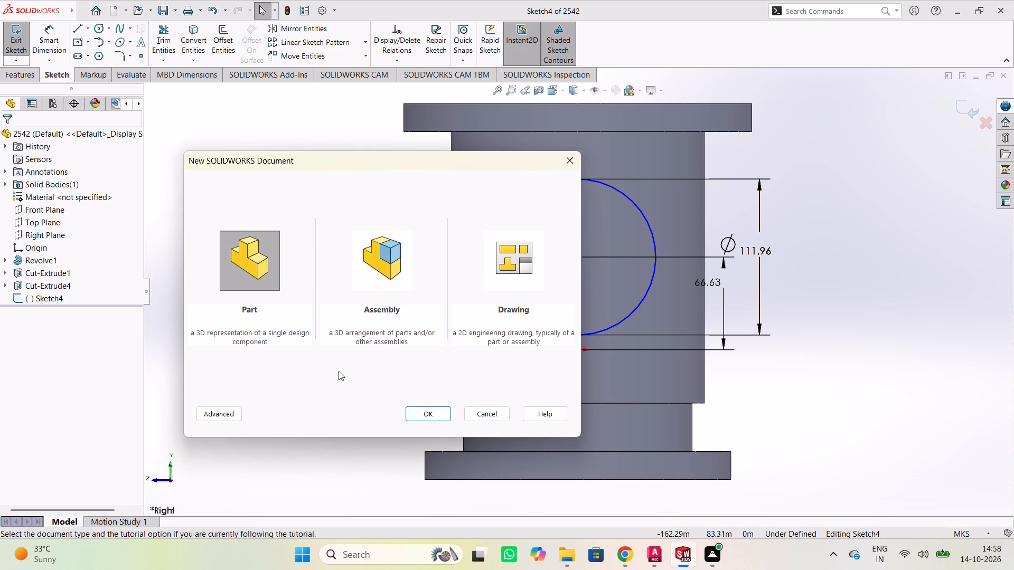
click(423, 415)
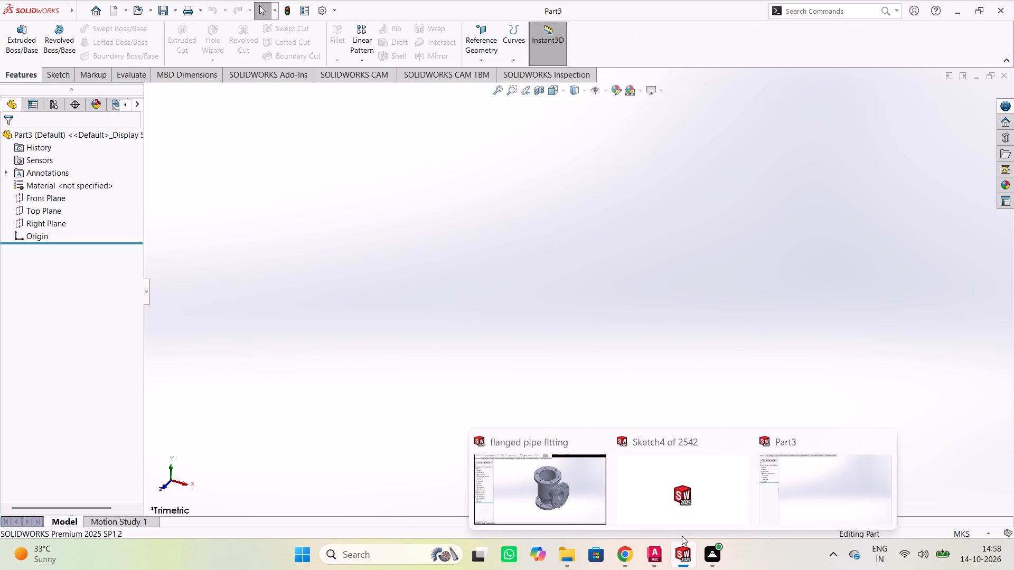
Switch to the window of part 2542 with its open circle sketch and close it.
click(678, 494)
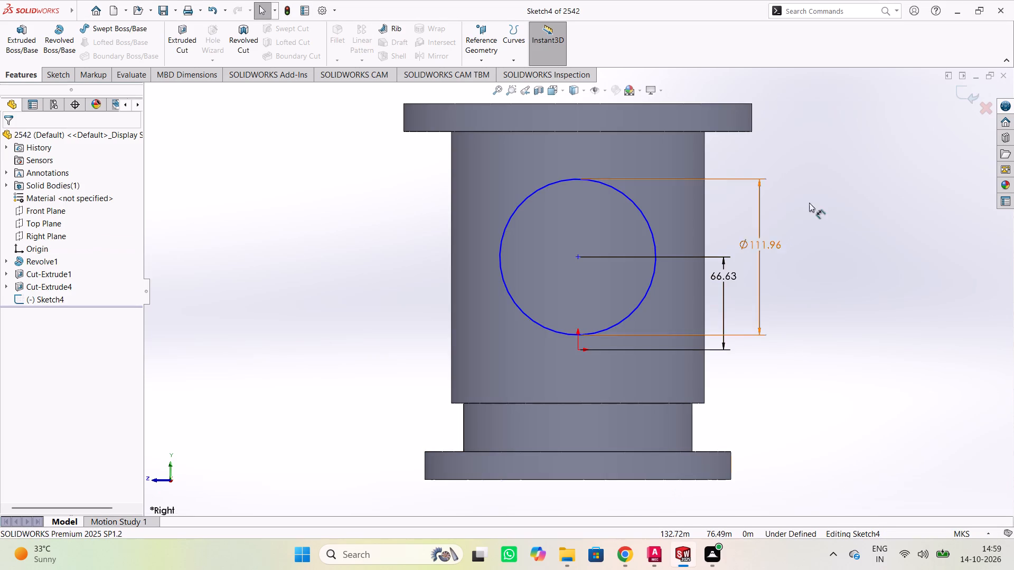
click(1002, 5)
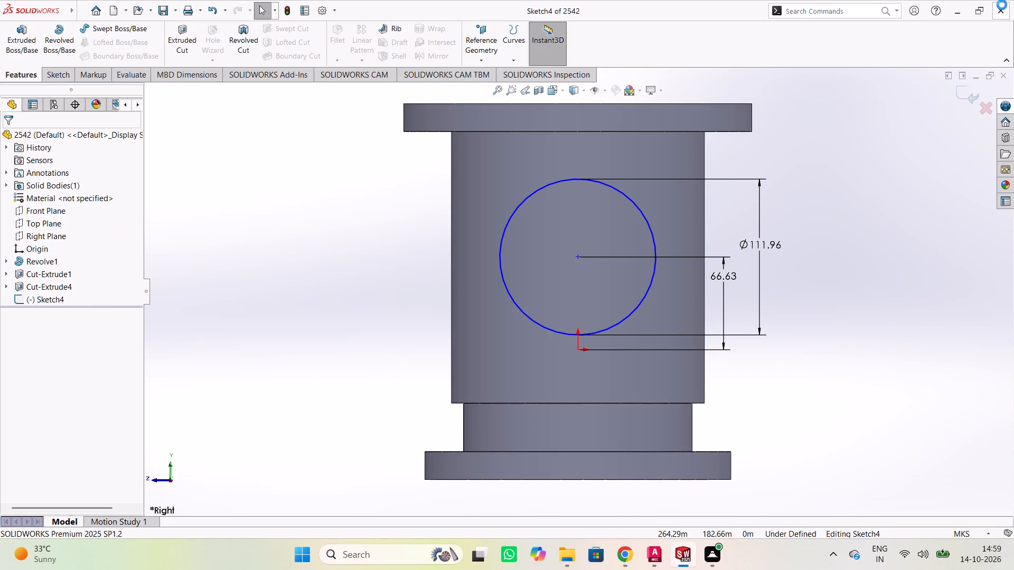
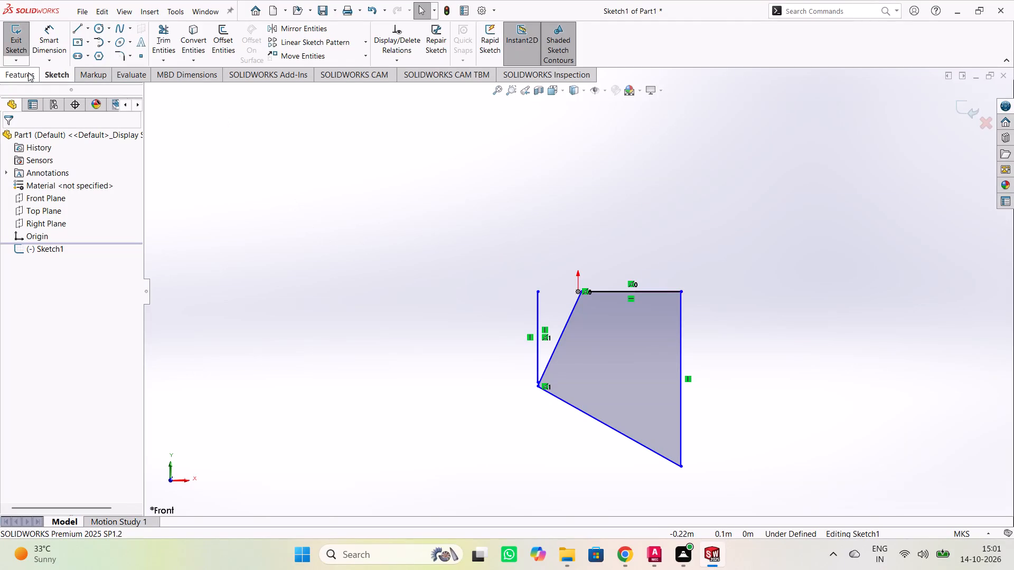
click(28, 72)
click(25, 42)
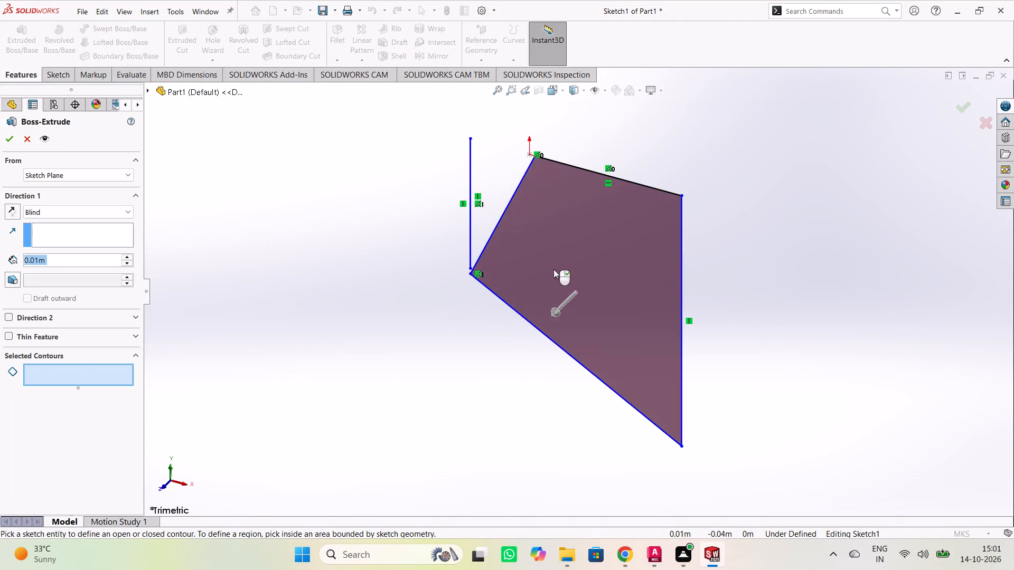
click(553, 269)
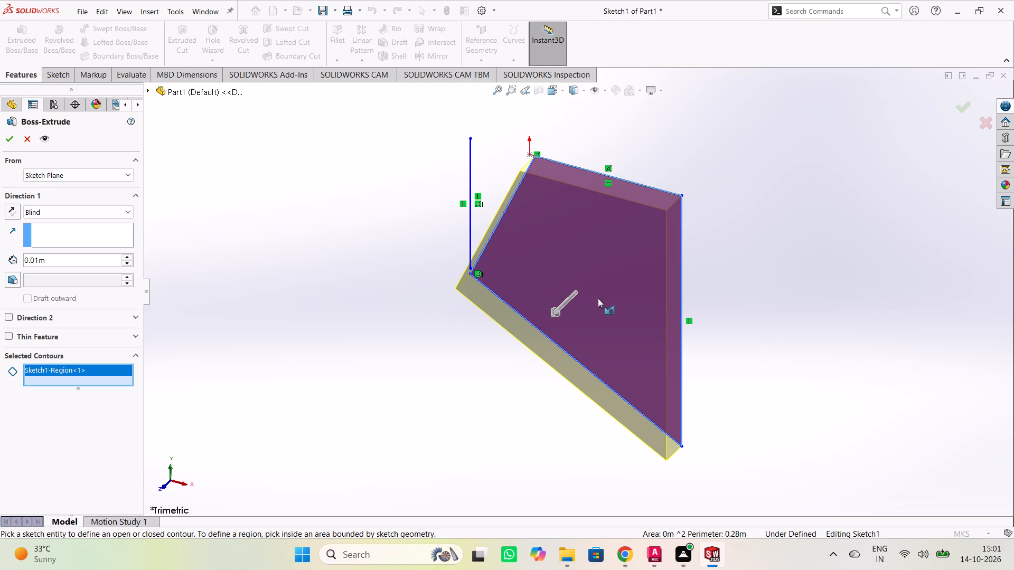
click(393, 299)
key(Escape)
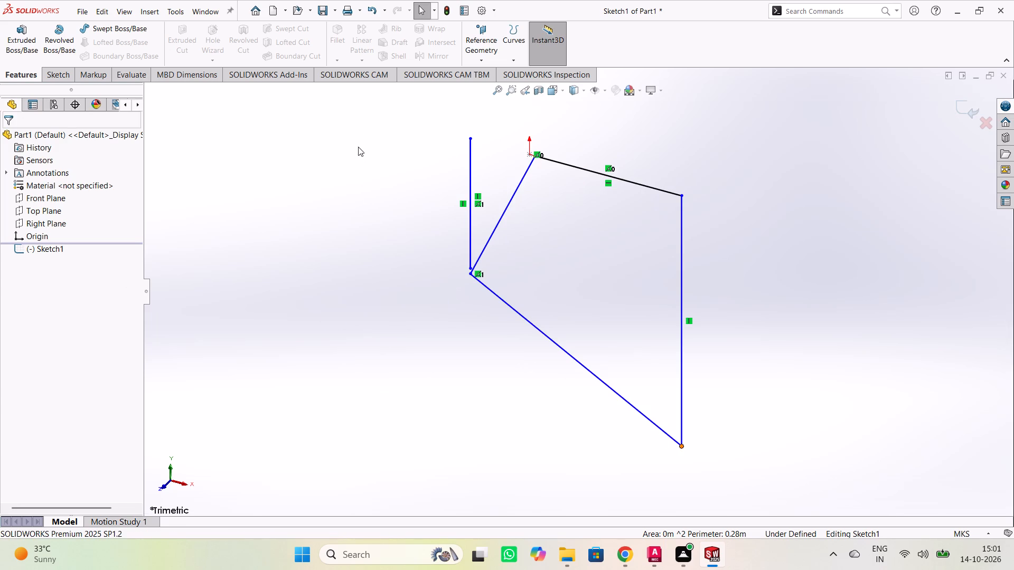
Delete all the lines of the irregular profile in Sketch1.
drag(357, 125, 733, 493)
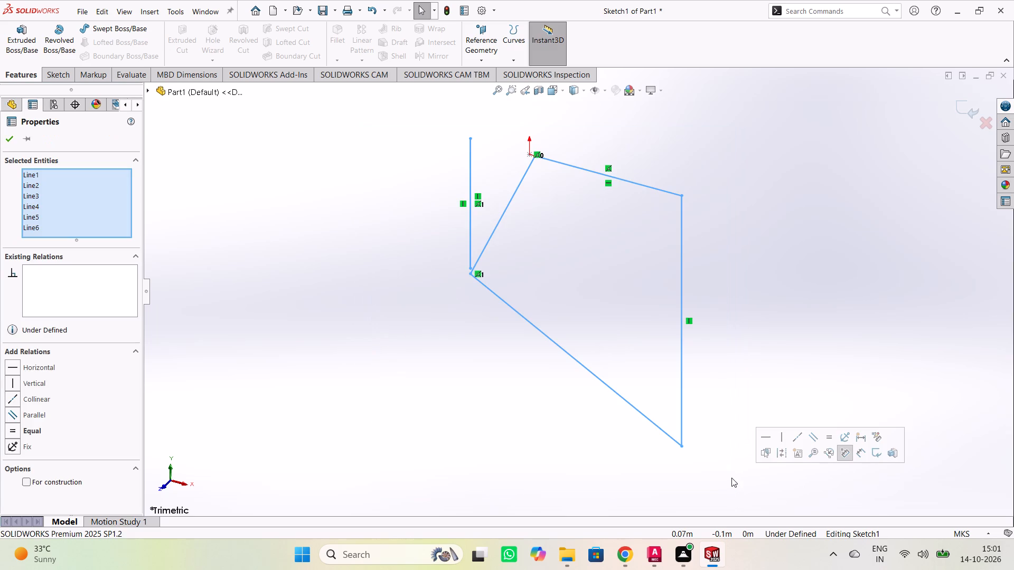
key(Delete)
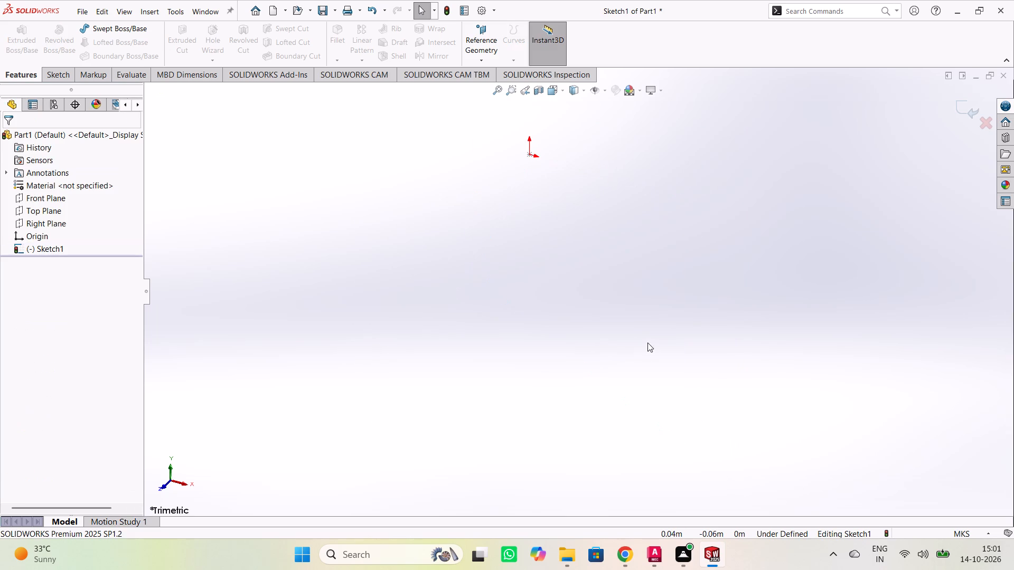
Sketch a centre rectangle on the origin, 76 m high and 76 m wide.
scroll(535, 184, down, 2)
scroll(535, 184, up, 12)
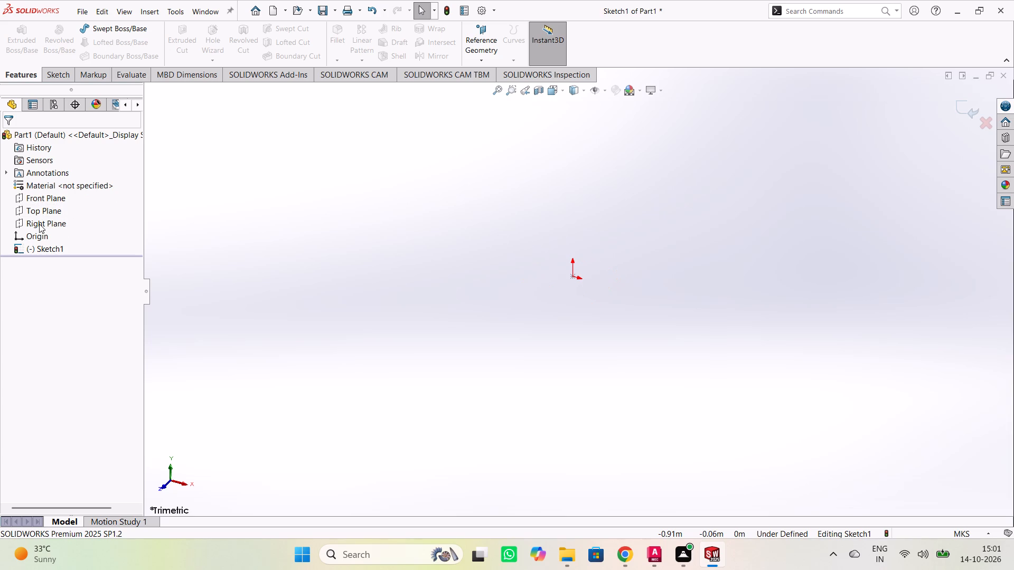
click(65, 74)
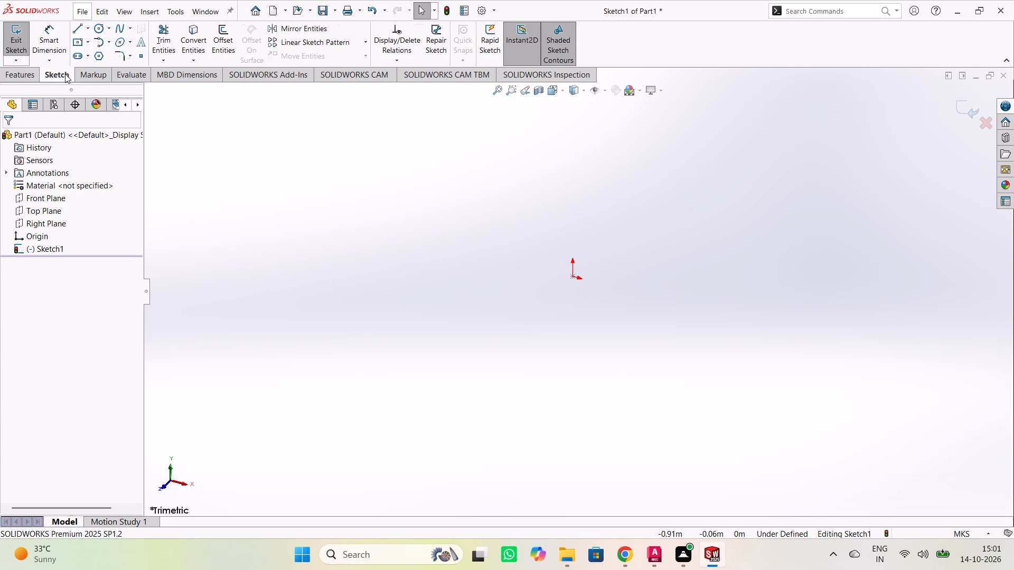
click(88, 42)
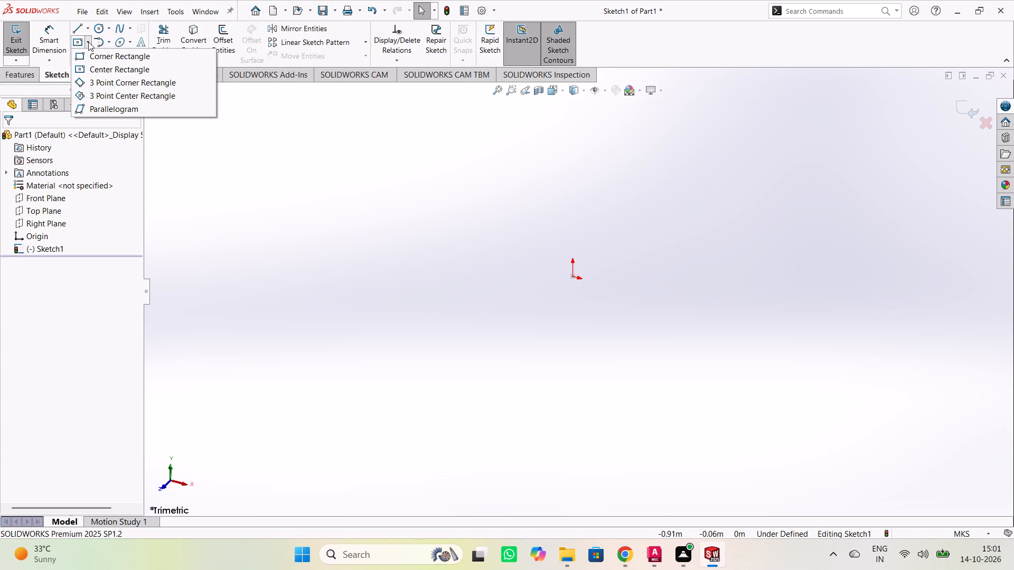
click(114, 64)
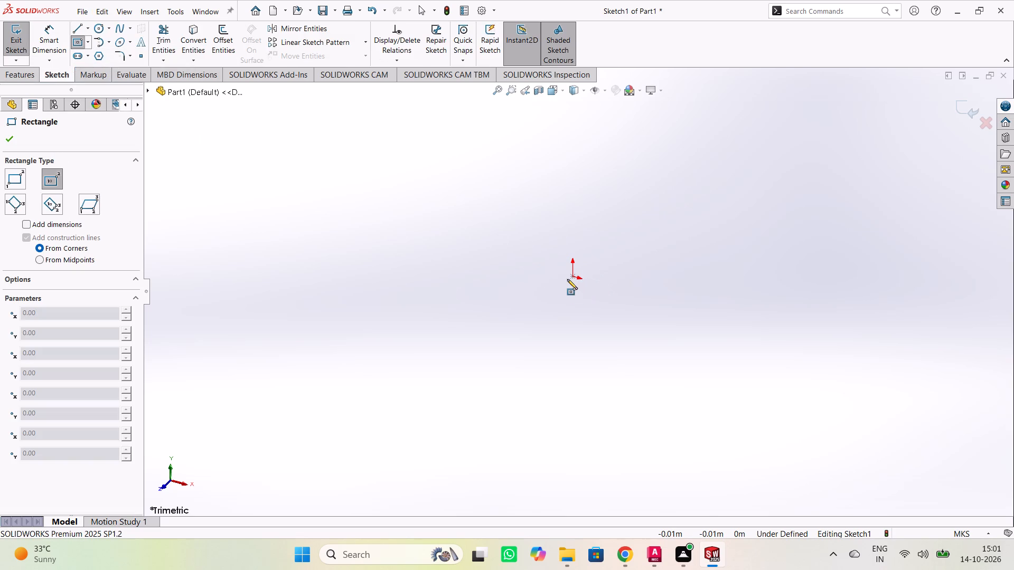
click(572, 275)
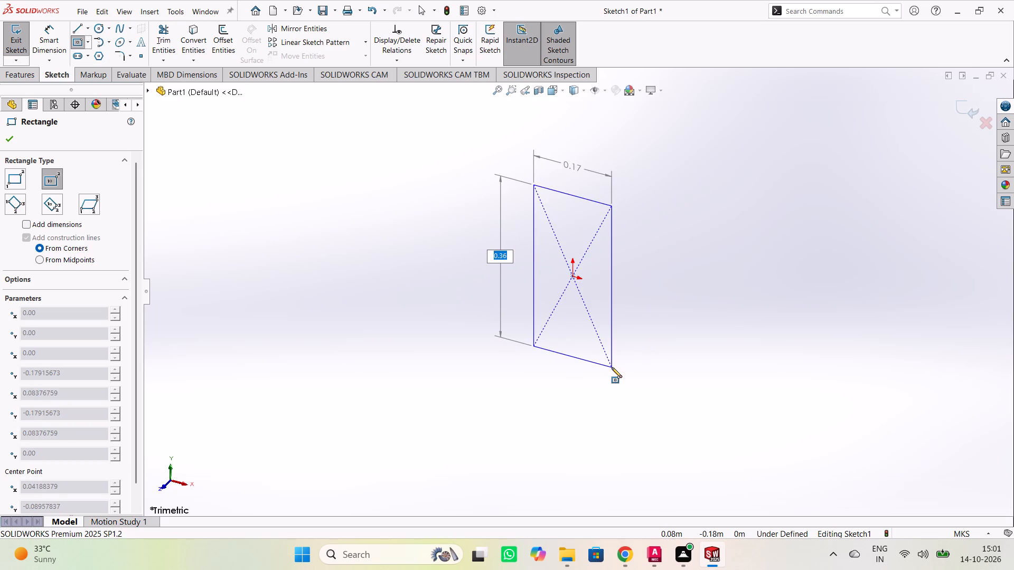
text(76)
key(Return)
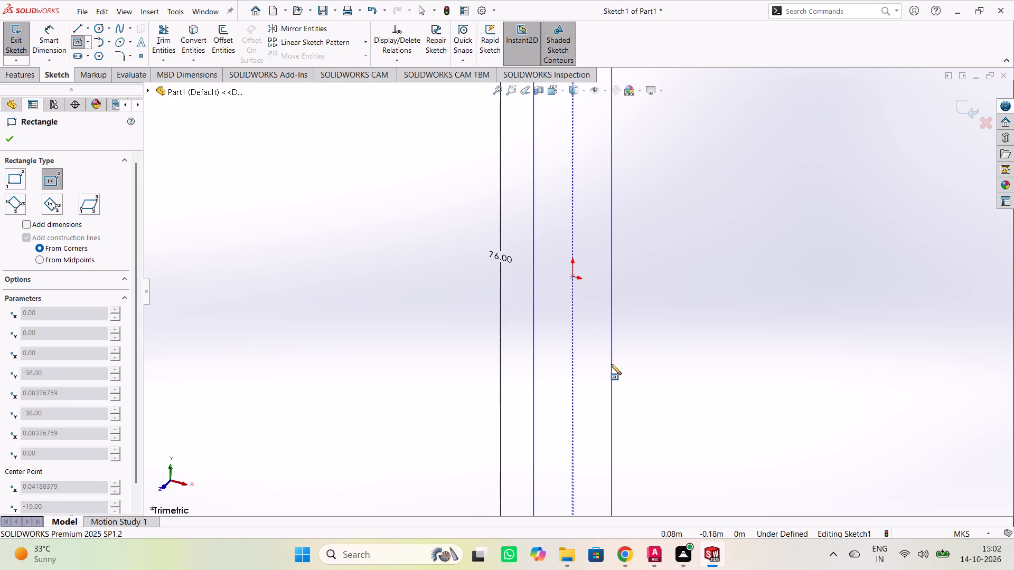
scroll(646, 299, down, 5)
scroll(646, 297, up, 2)
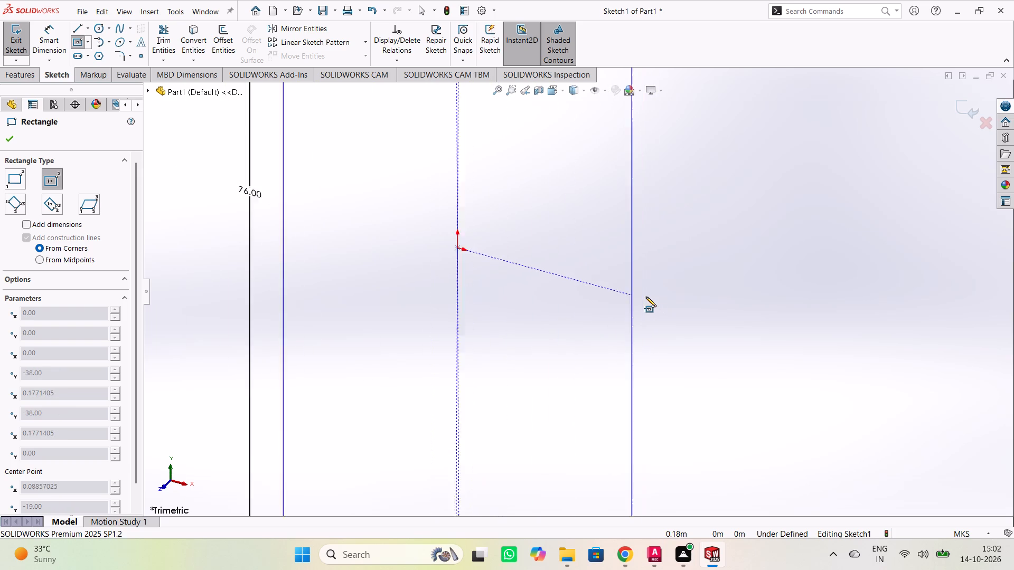
scroll(646, 297, up, 20)
scroll(646, 297, up, 4)
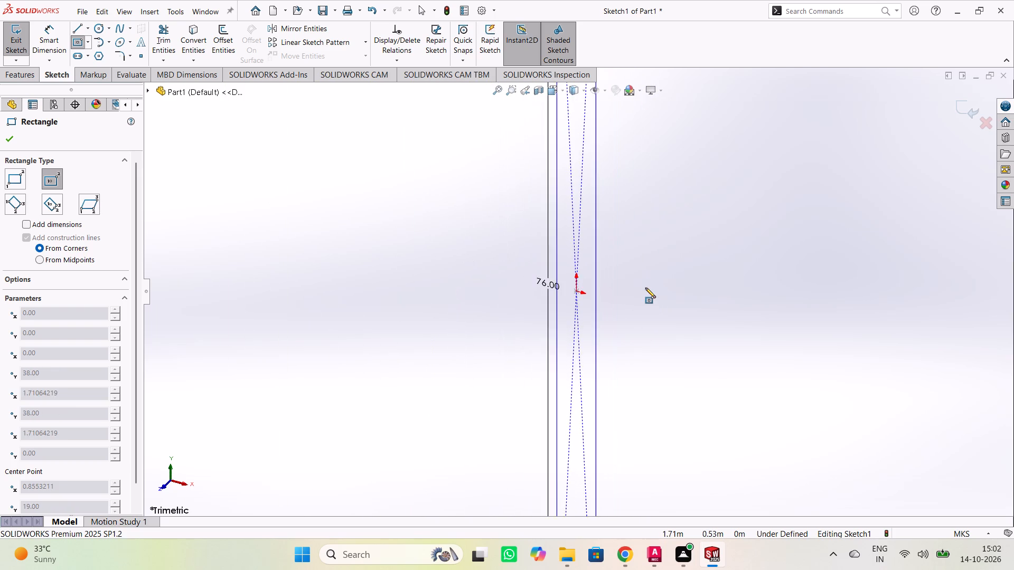
scroll(645, 288, up, 11)
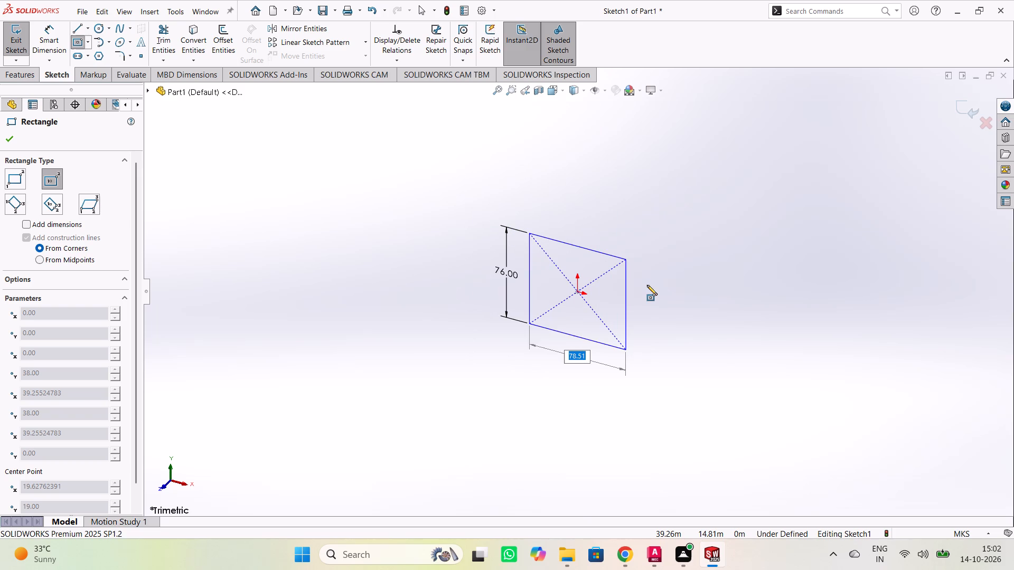
key(7)
key(6)
key(Return)
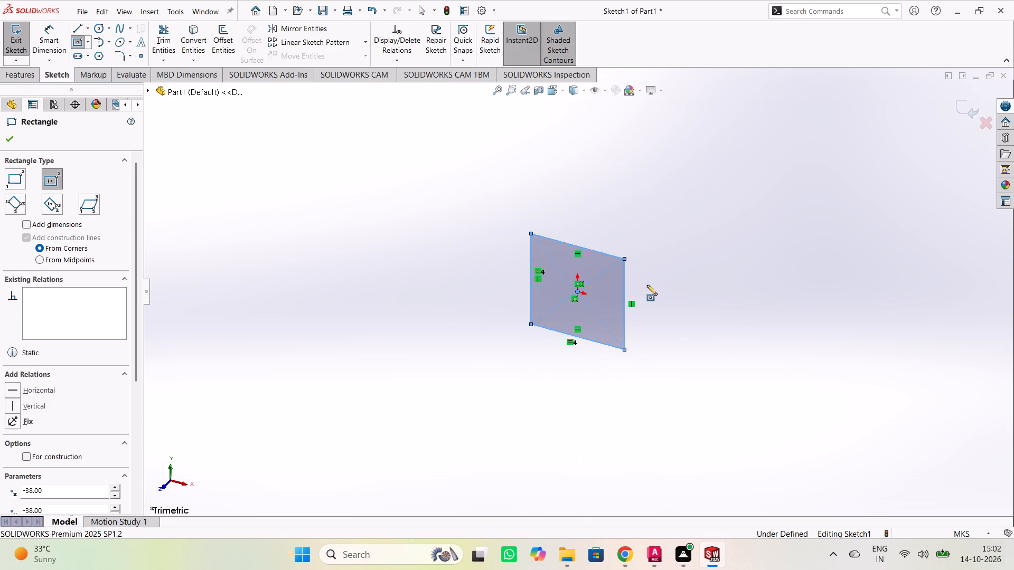
key(Escape)
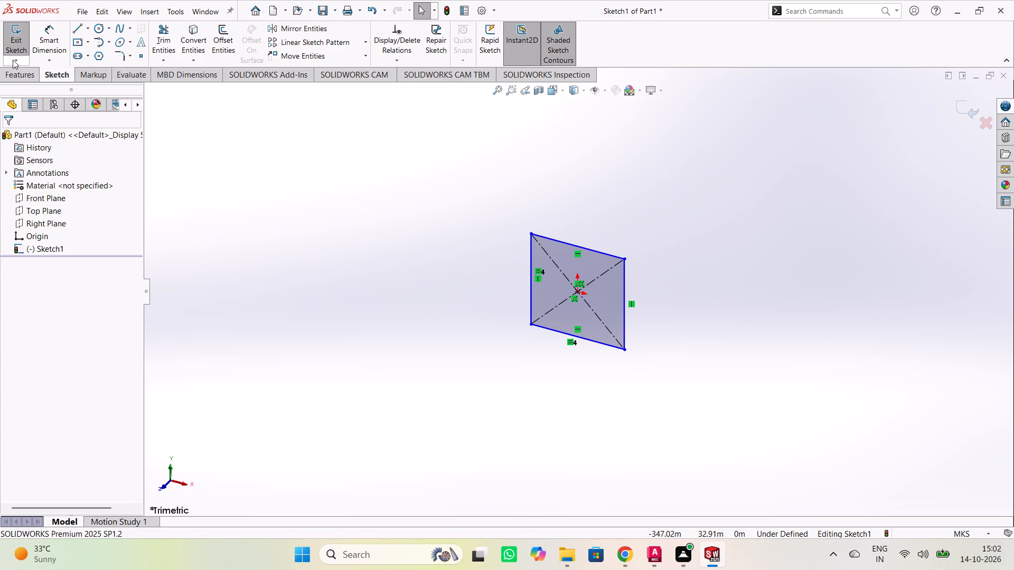
Extrude the square profile as a blind boss with a depth of 10 m.
click(18, 78)
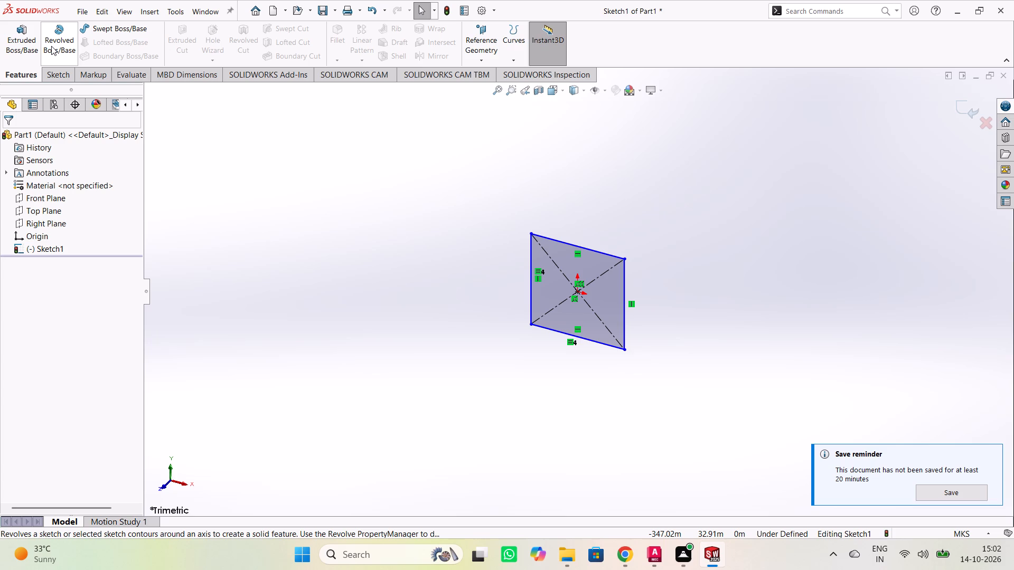
click(18, 48)
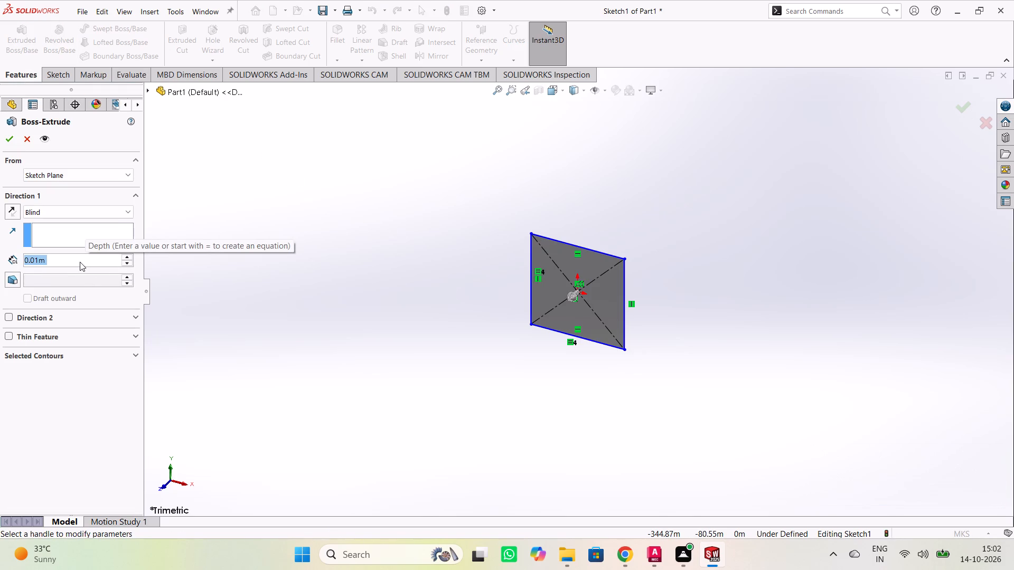
text(10)
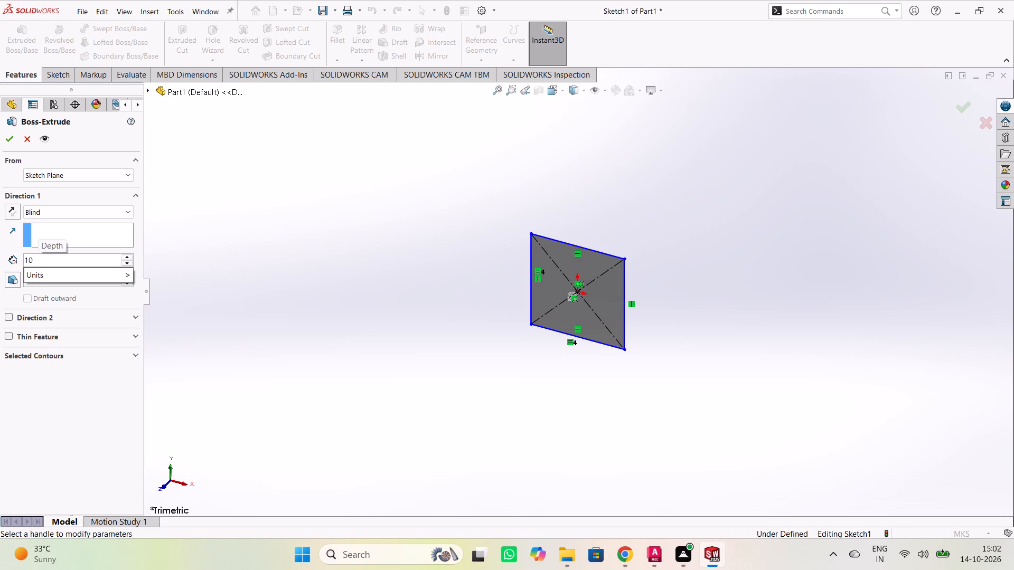
key(Return)
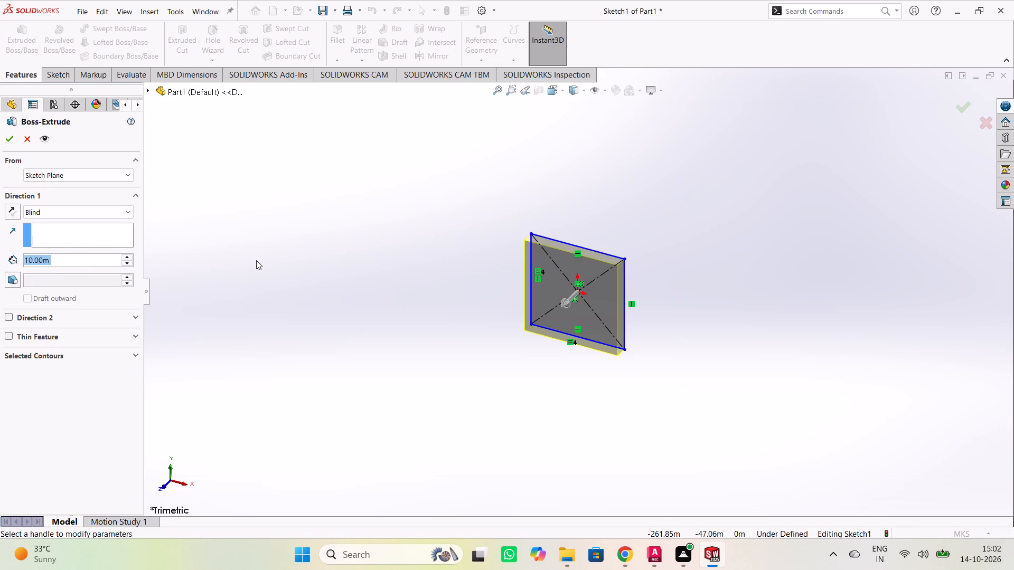
click(305, 259)
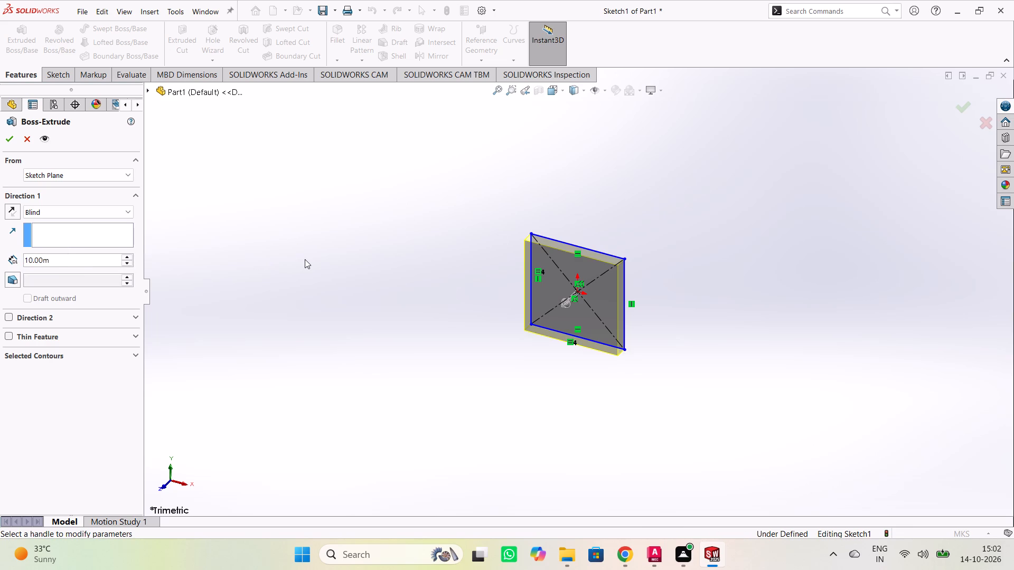
click(8, 144)
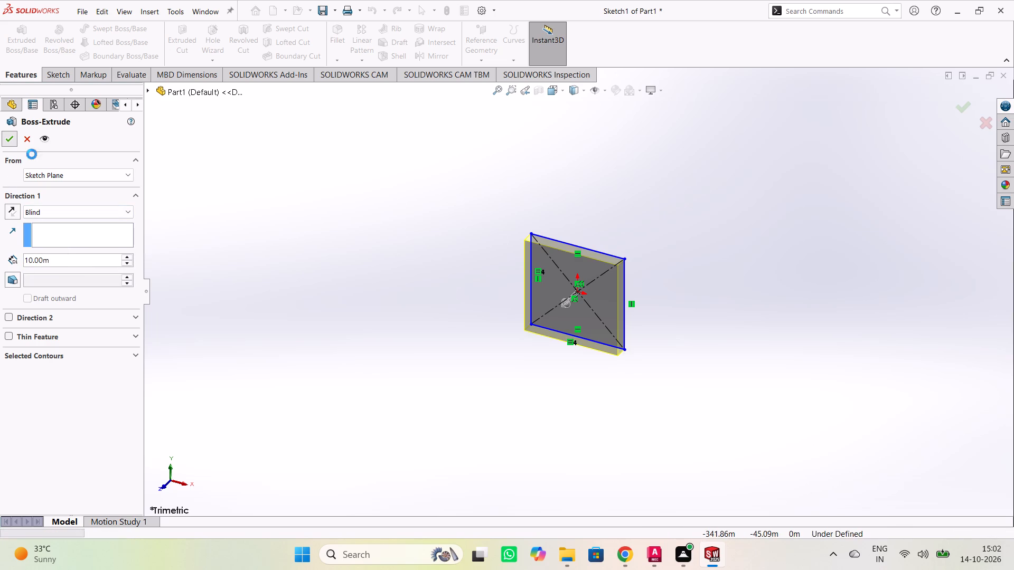
click(401, 258)
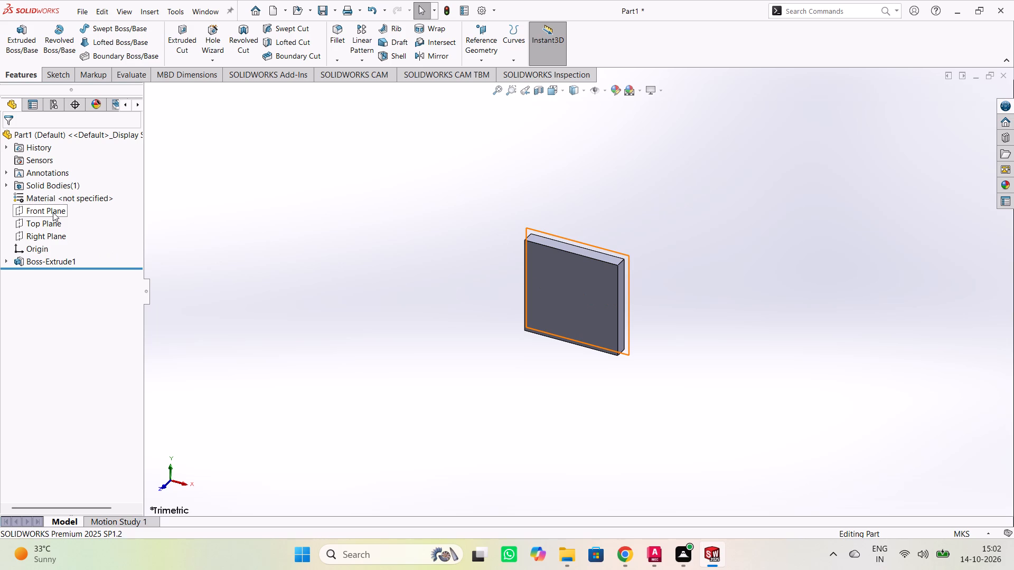
Start a sketch on the Right Plane and draw a 76 m vertical line along the plate's full-height edge through the origin.
click(43, 238)
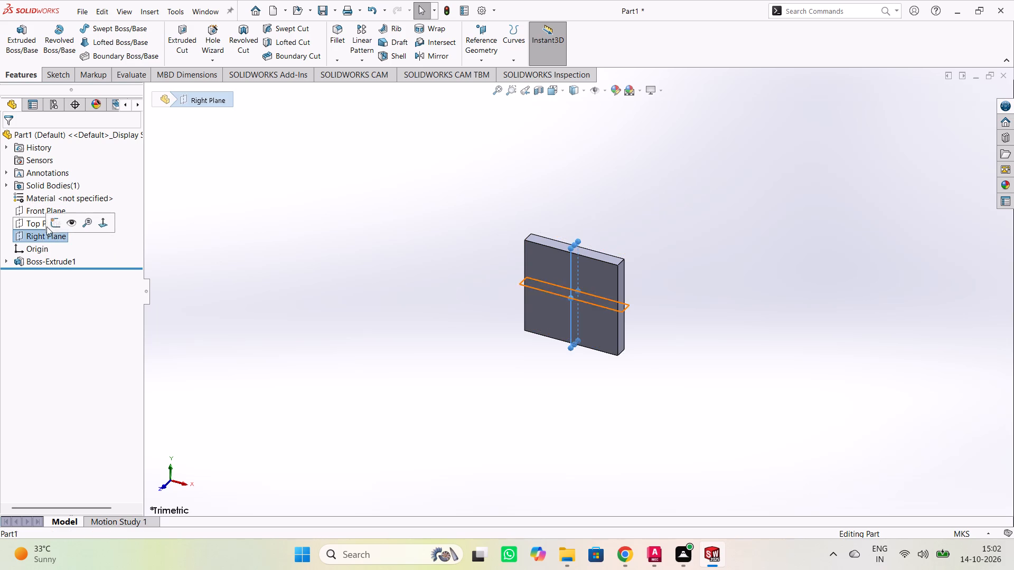
click(56, 222)
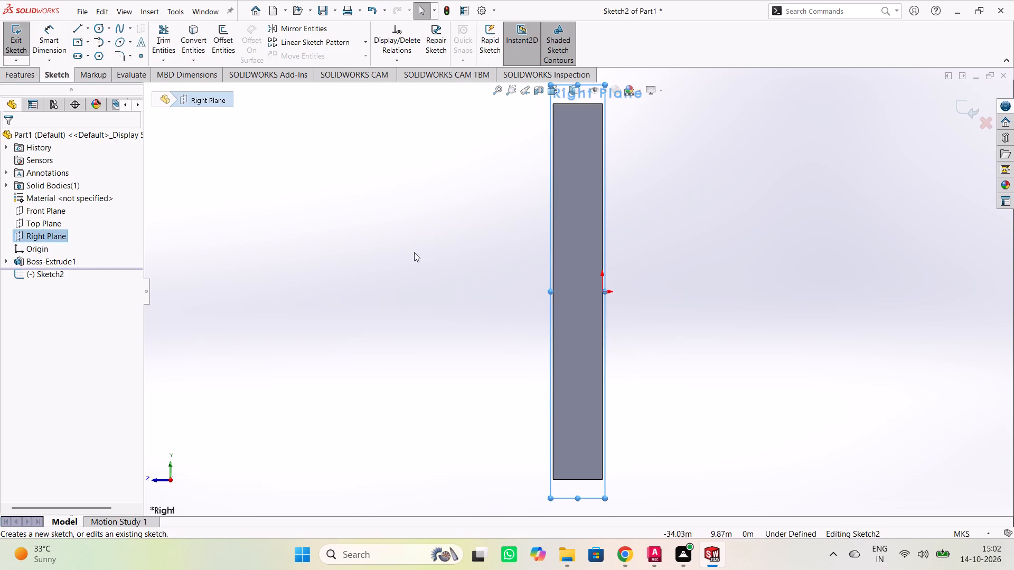
click(402, 232)
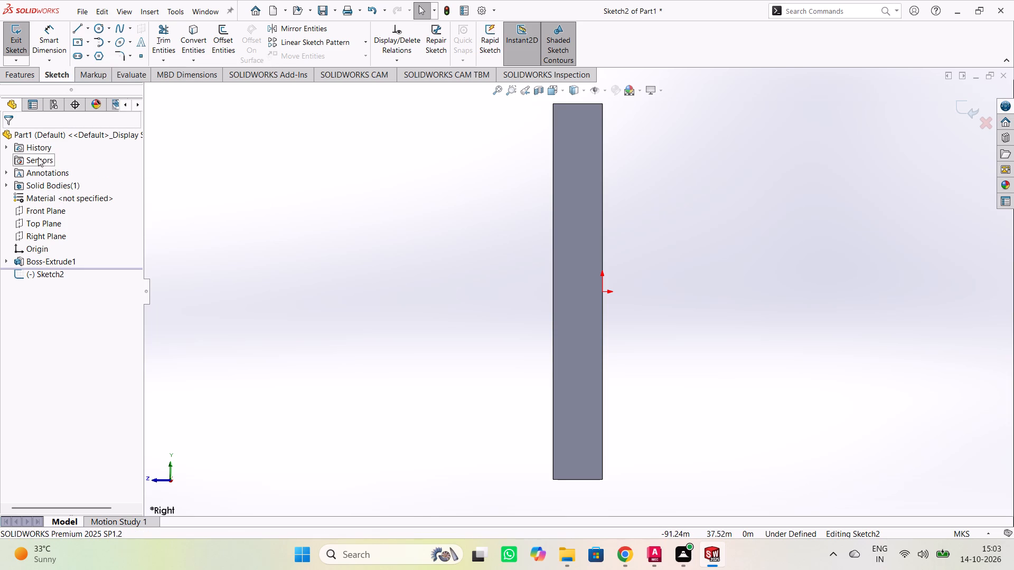
click(72, 30)
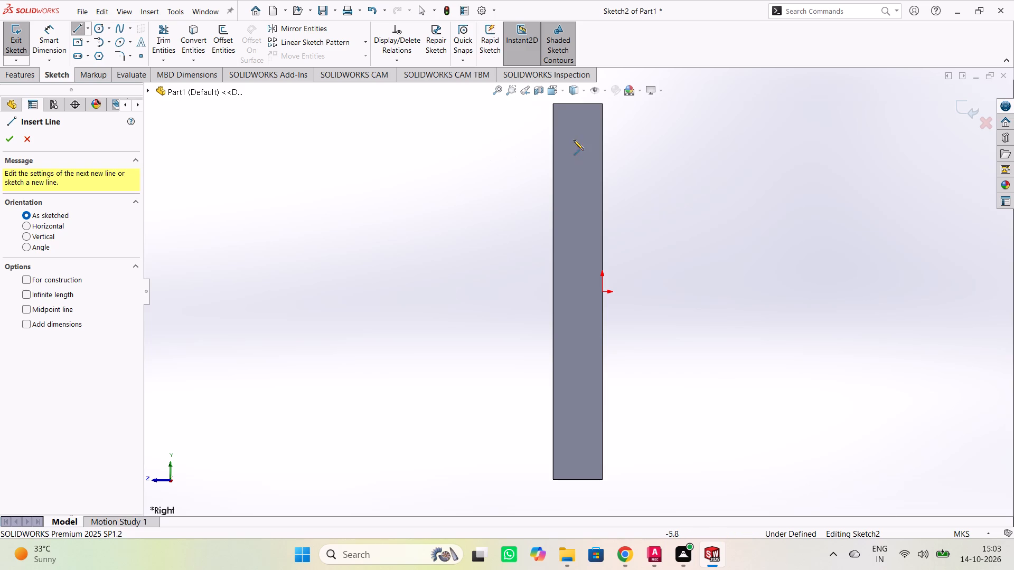
click(602, 103)
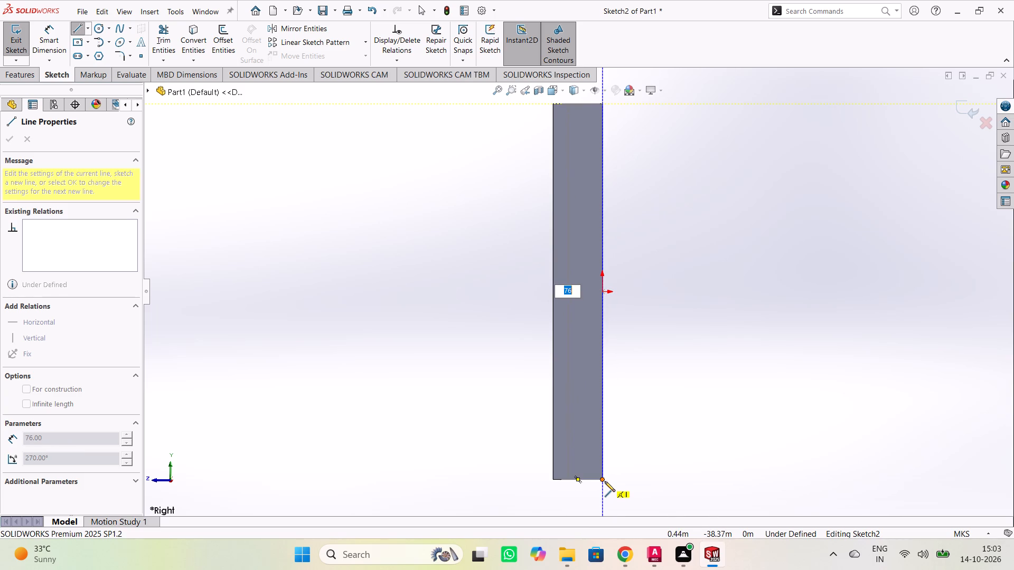
click(605, 481)
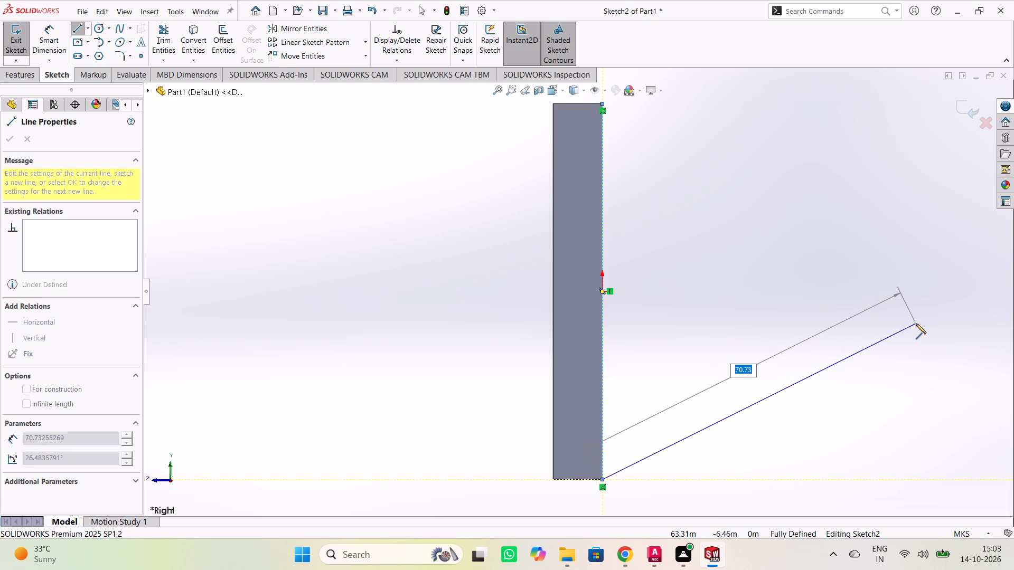
key(Escape)
Draw a 35 m horizontal centerline from the origin, extending away from the plate.
click(85, 26)
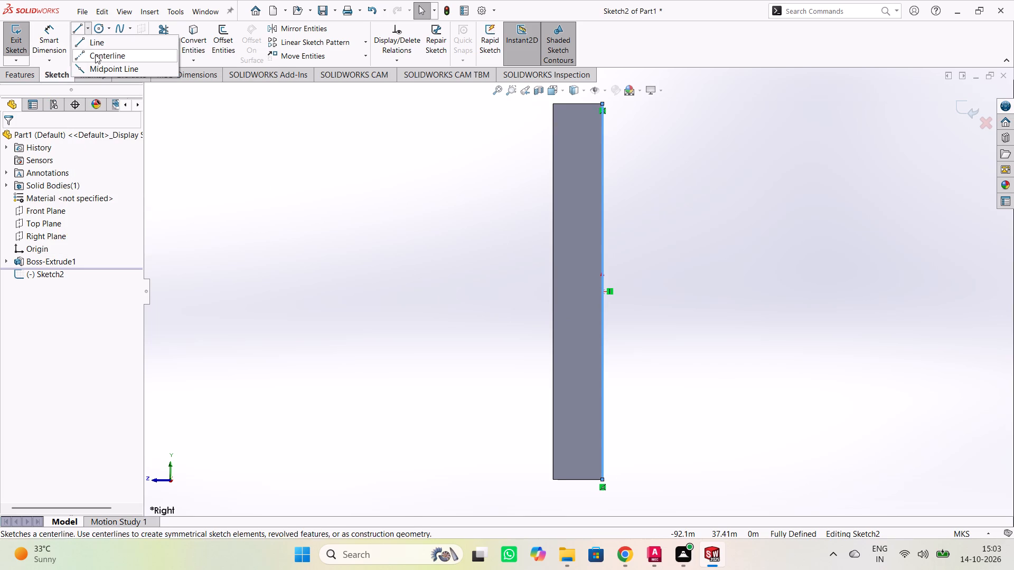
click(95, 54)
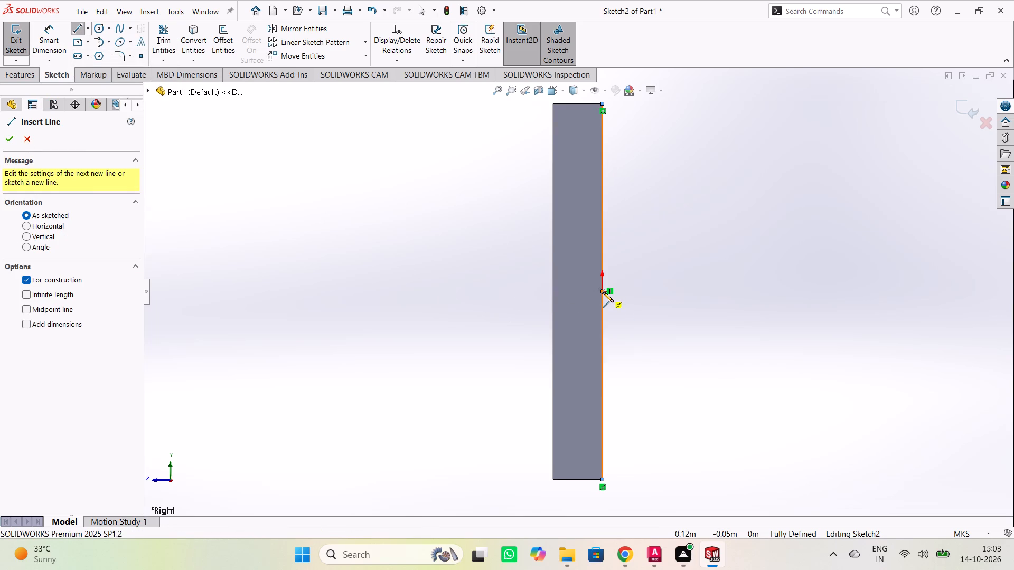
click(603, 290)
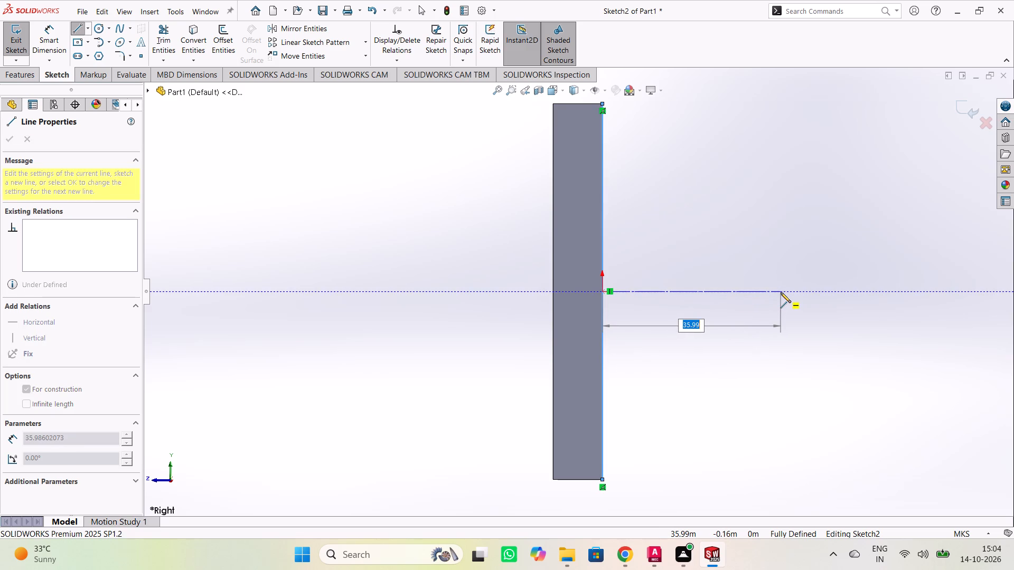
text(35)
key(Return)
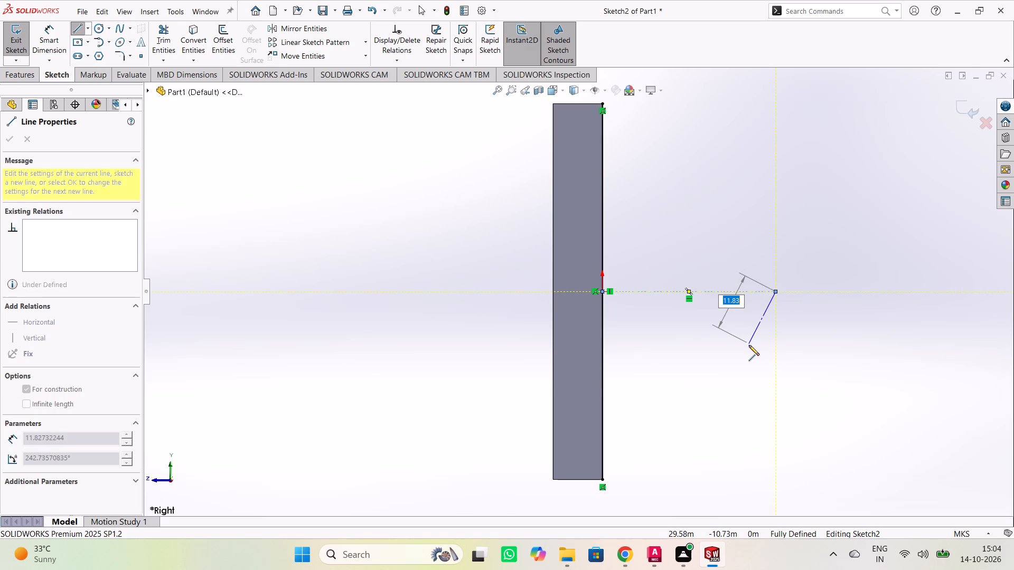
key(Escape)
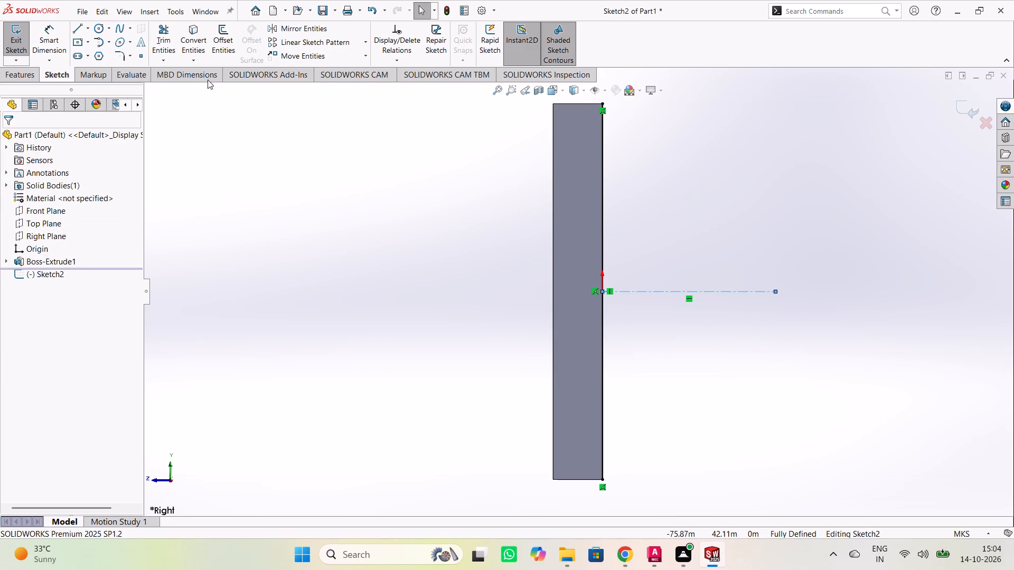
Sketch a circle 30 m in diameter centred on the free end of the centerline.
click(98, 29)
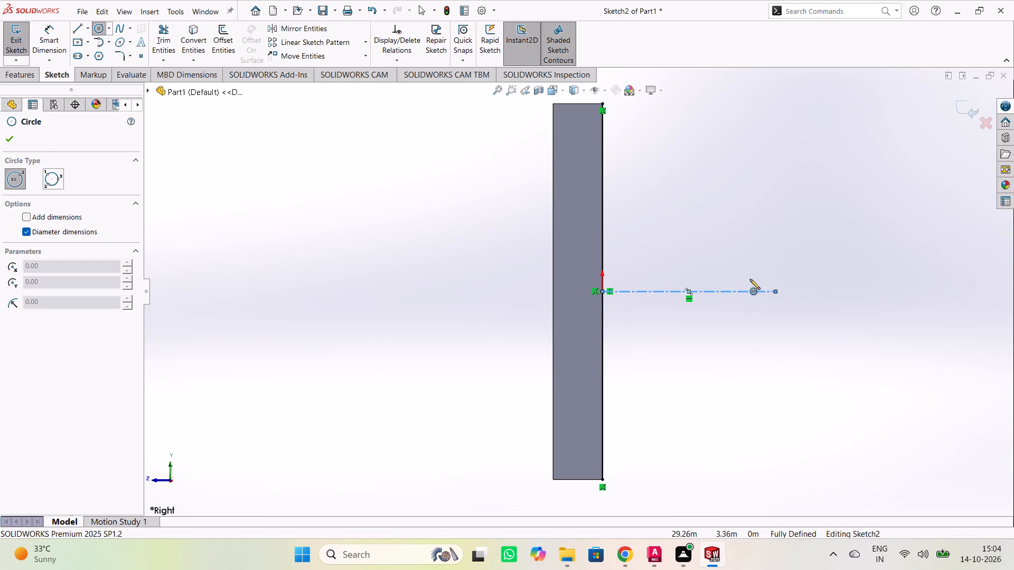
click(775, 291)
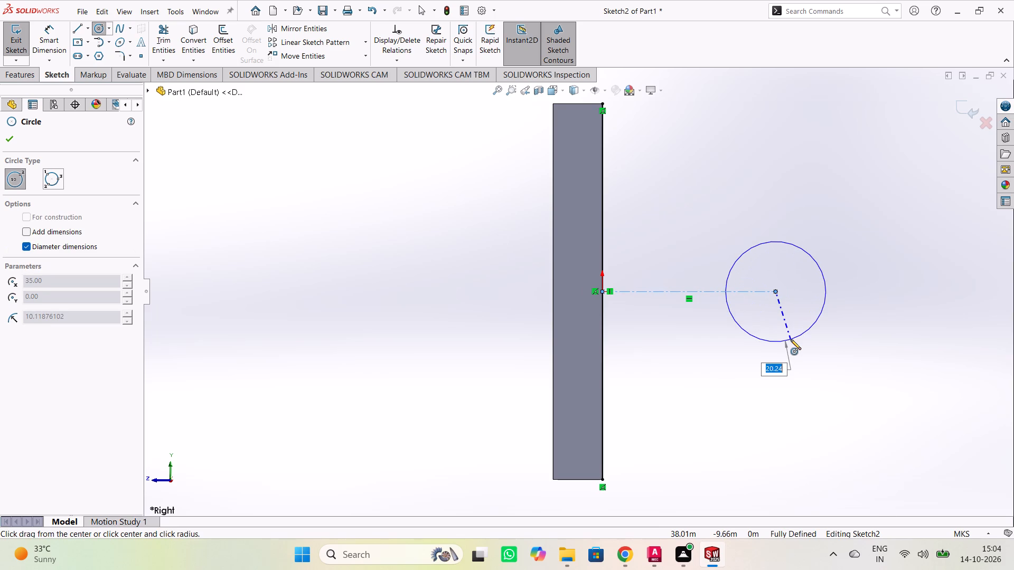
text(30)
key(Return)
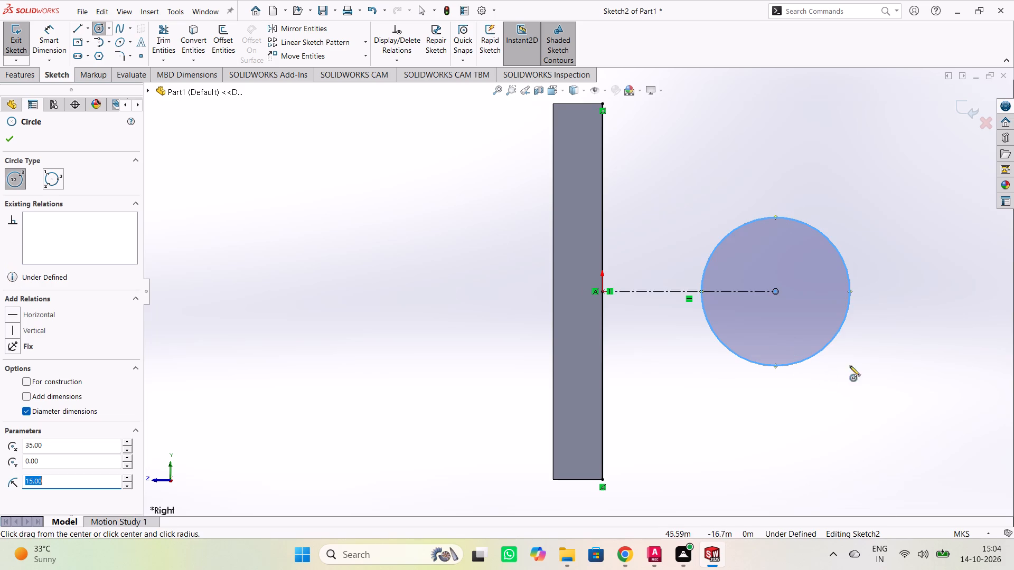
key(Escape)
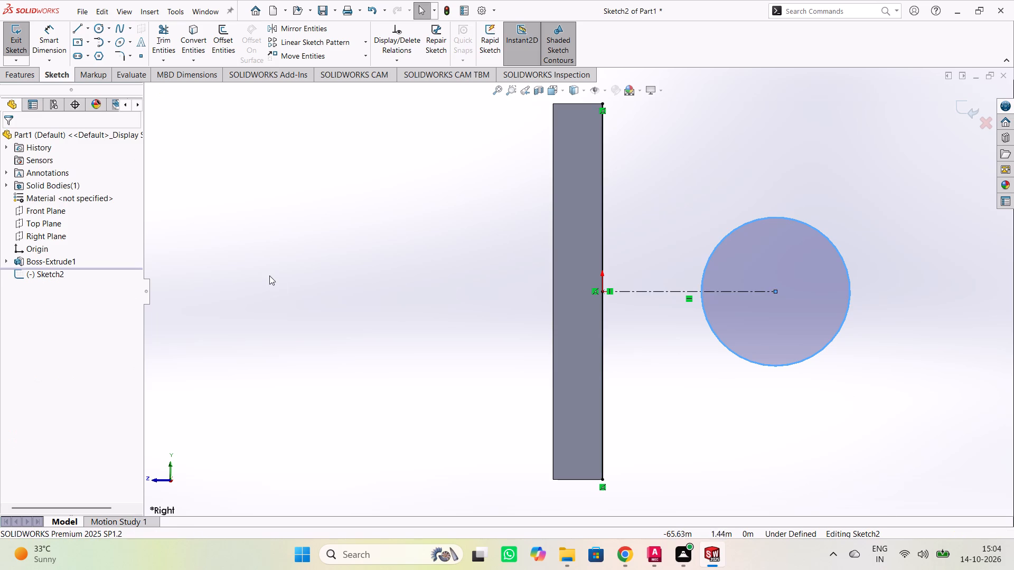
Draw two lines from the upper and lower ends of the plate's vertical line, each tangent to the outer side of the 30 m circle.
click(80, 30)
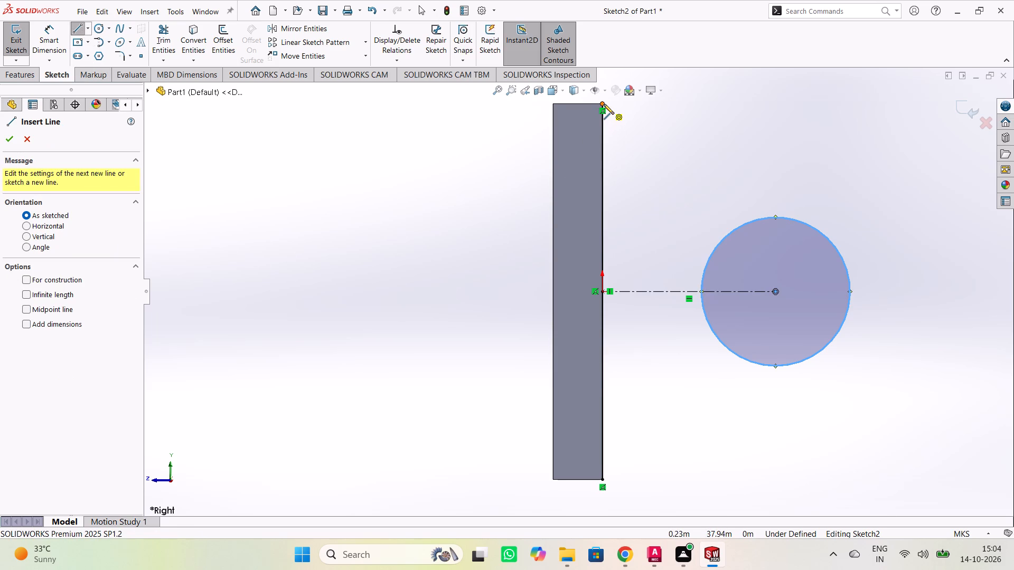
click(604, 104)
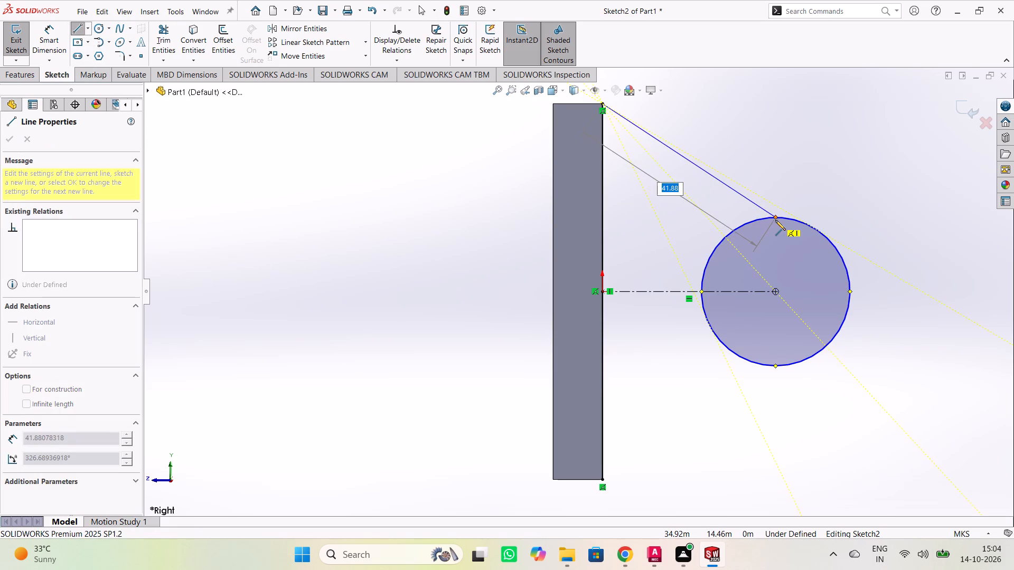
click(813, 225)
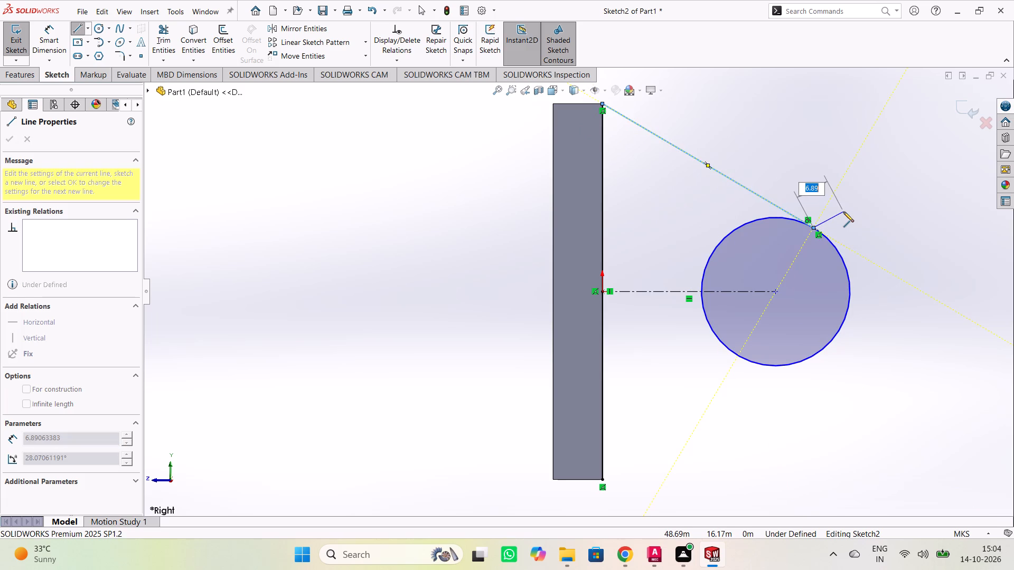
key(Escape)
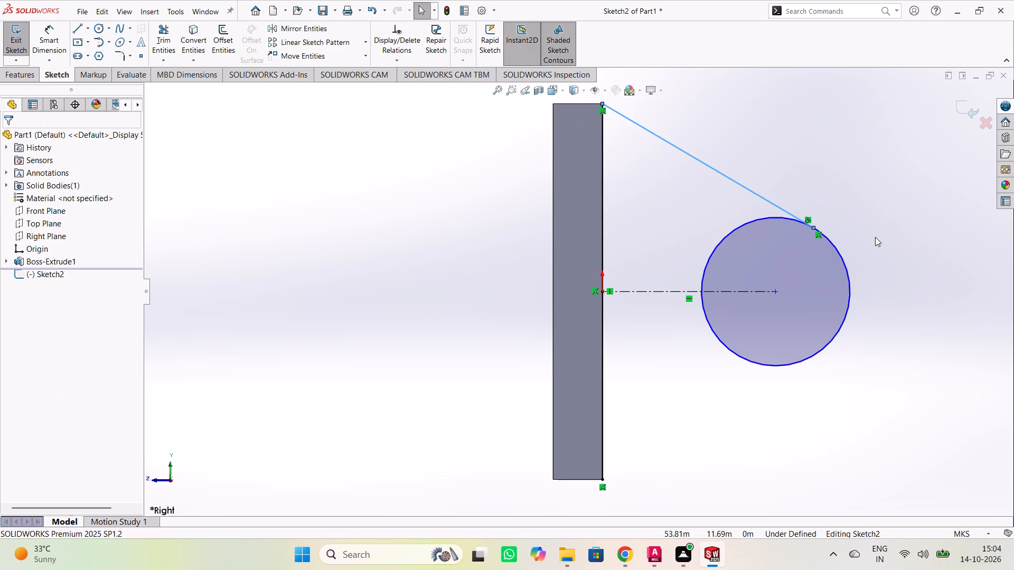
click(74, 32)
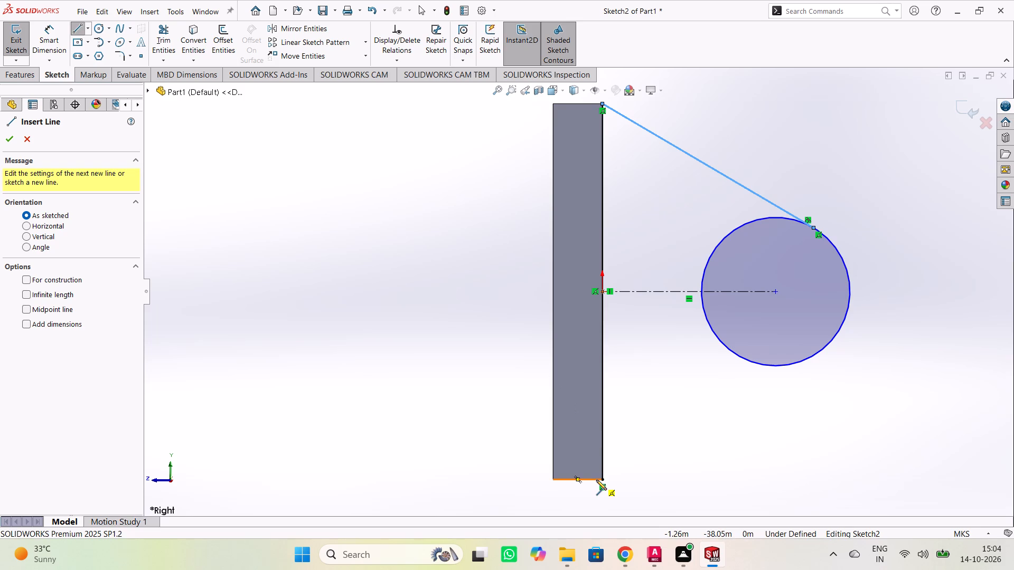
click(600, 480)
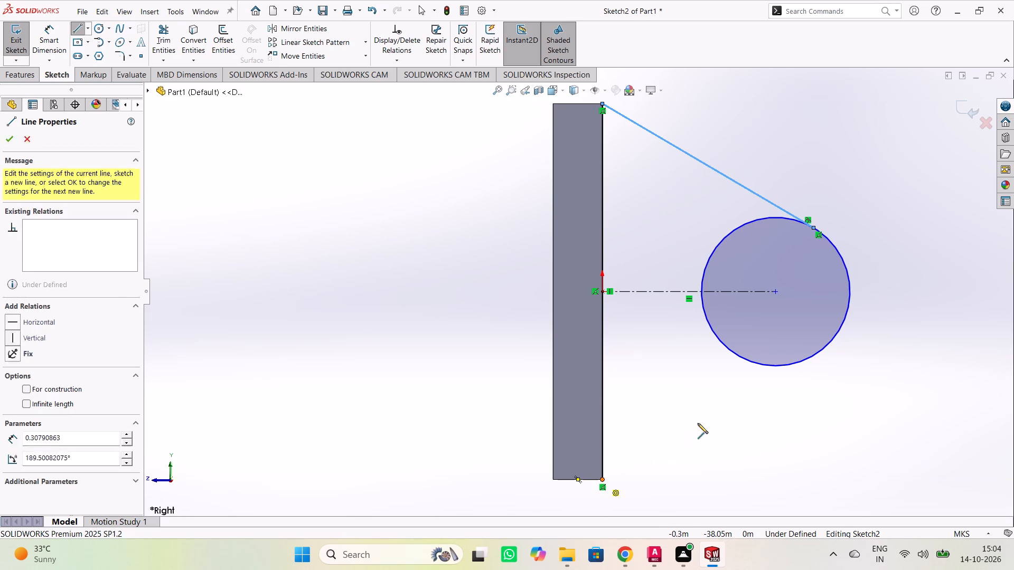
click(829, 349)
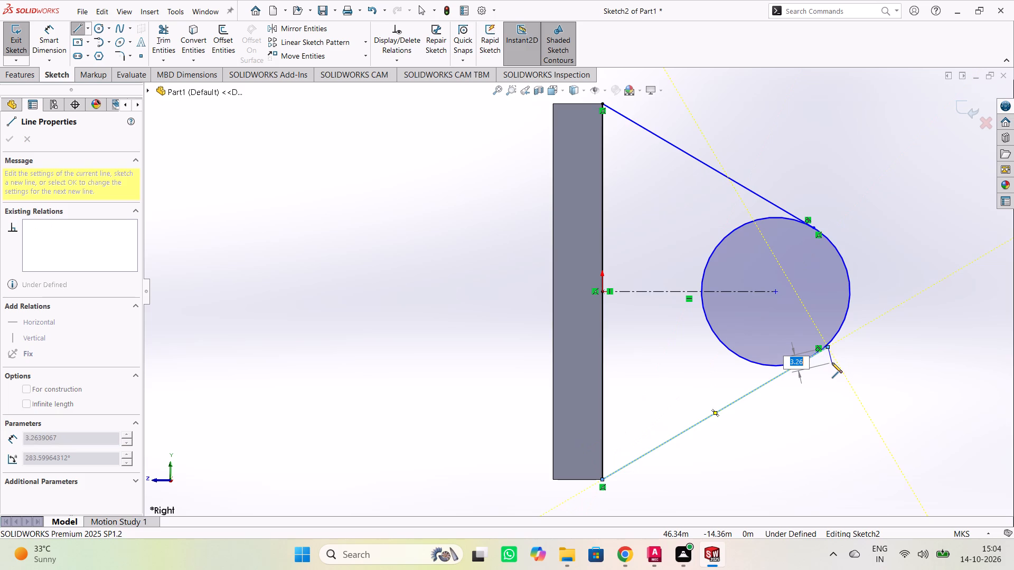
key(Escape)
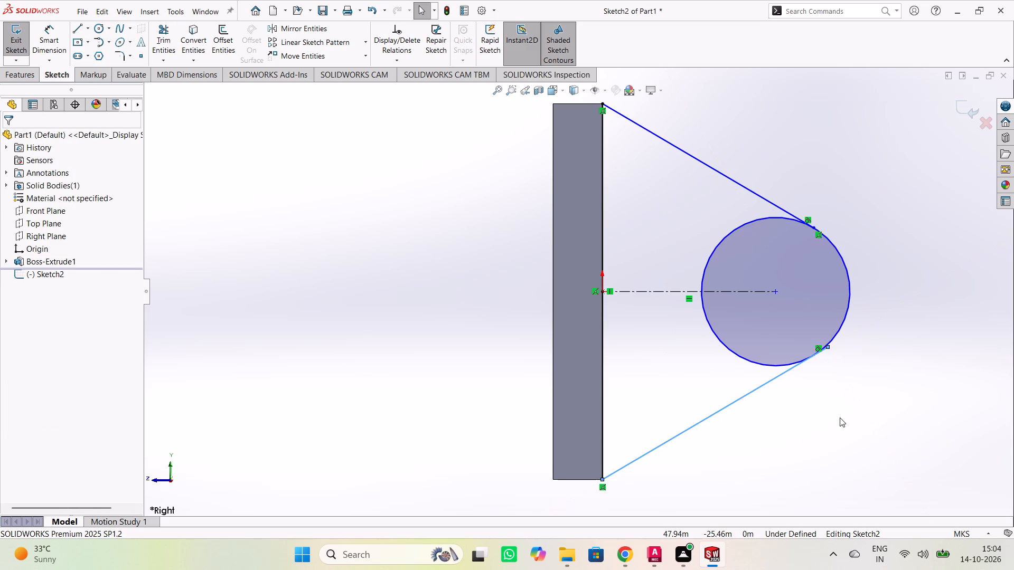
Trim away the inner portion of the 30 m circle, keeping only the outer arc between the two tangent lines.
click(156, 40)
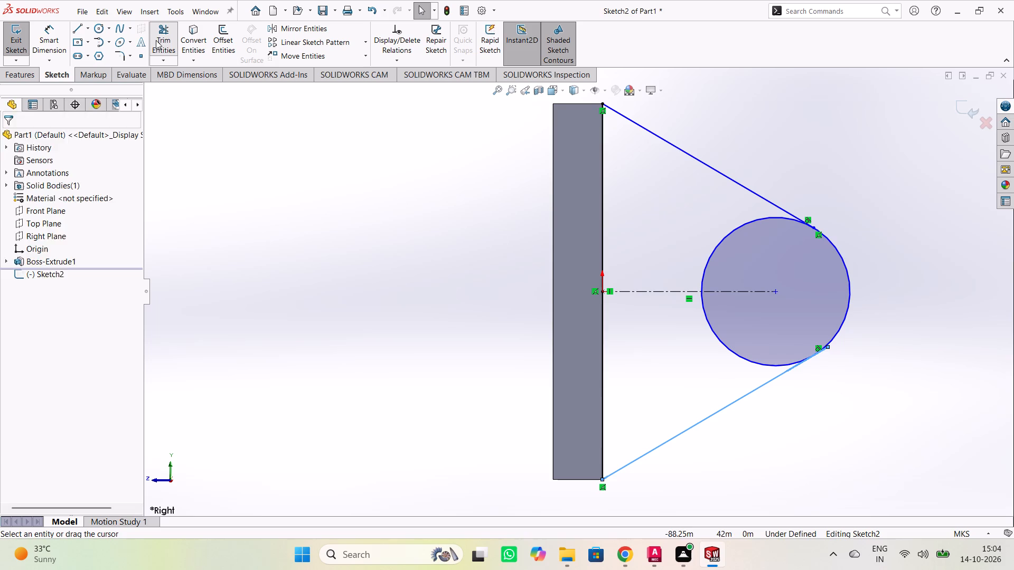
drag(776, 252, 692, 237)
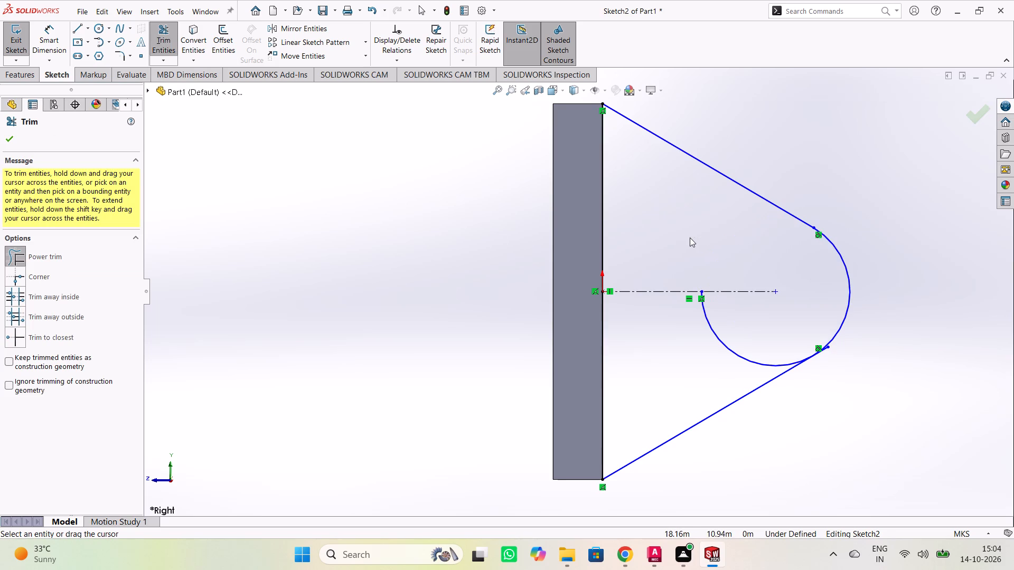
drag(795, 308, 661, 370)
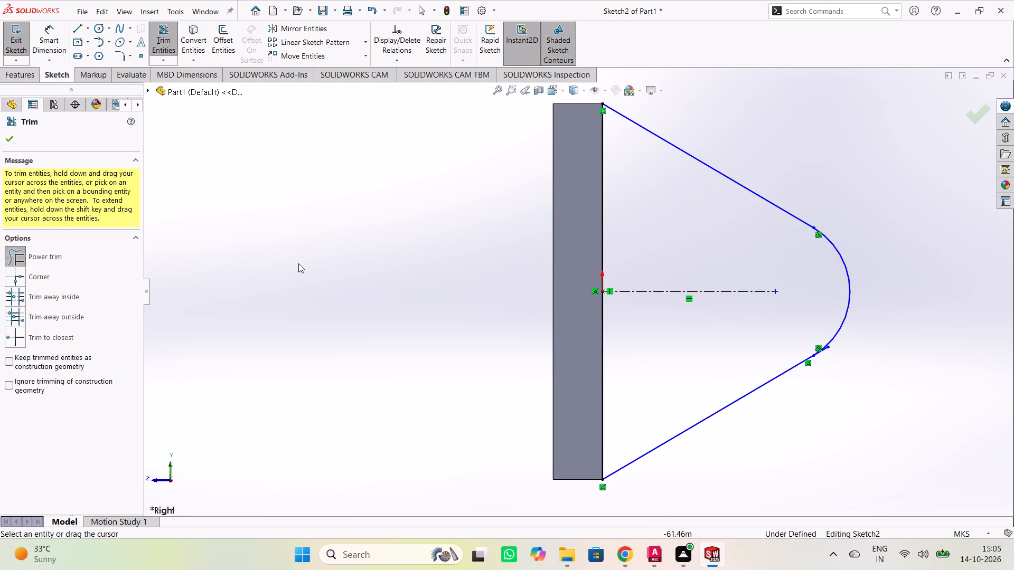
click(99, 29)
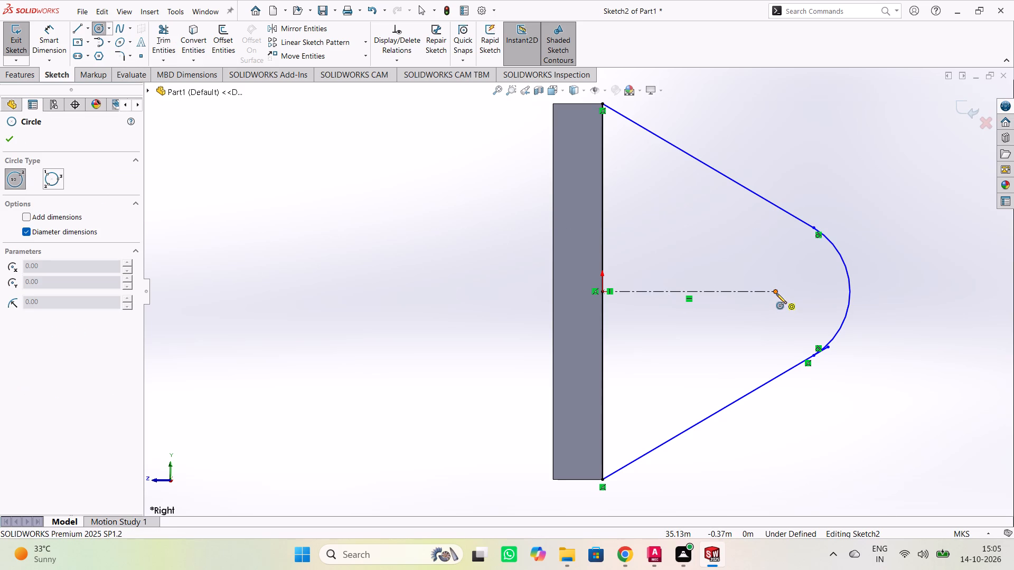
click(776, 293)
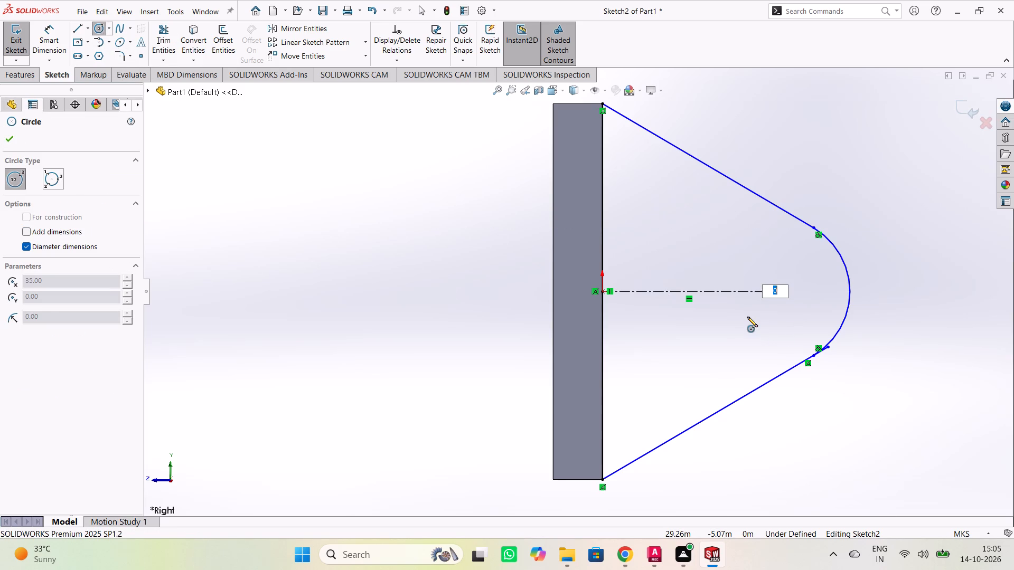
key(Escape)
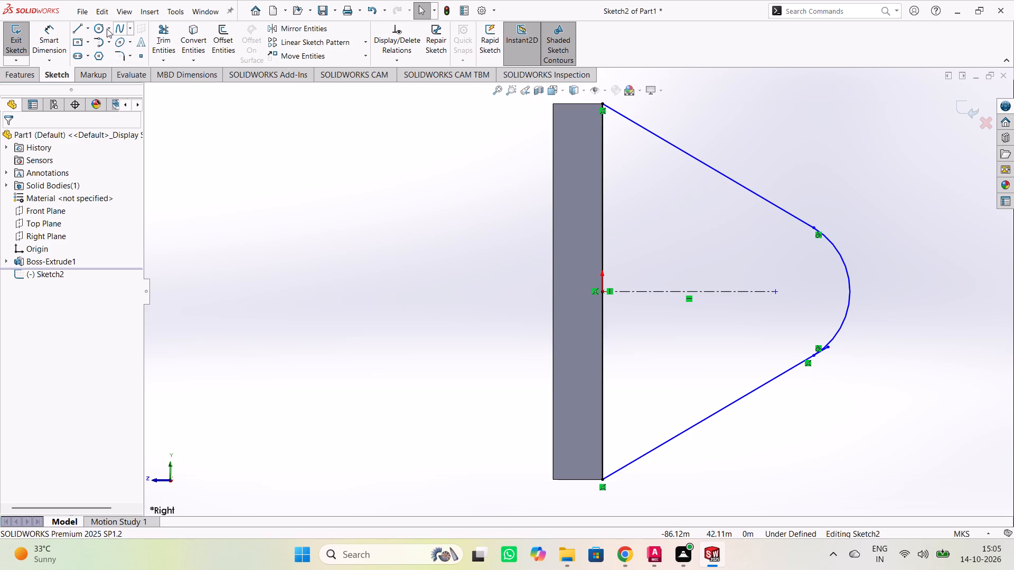
Sketch a hole circle 10 m in diameter at the centerline's free end, concentric with the outer arc.
click(106, 28)
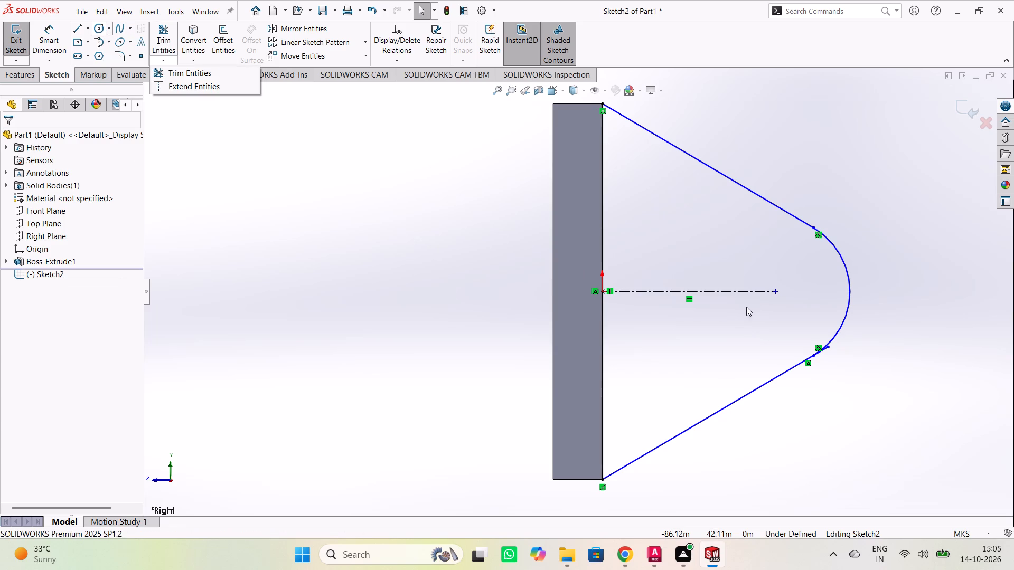
click(96, 25)
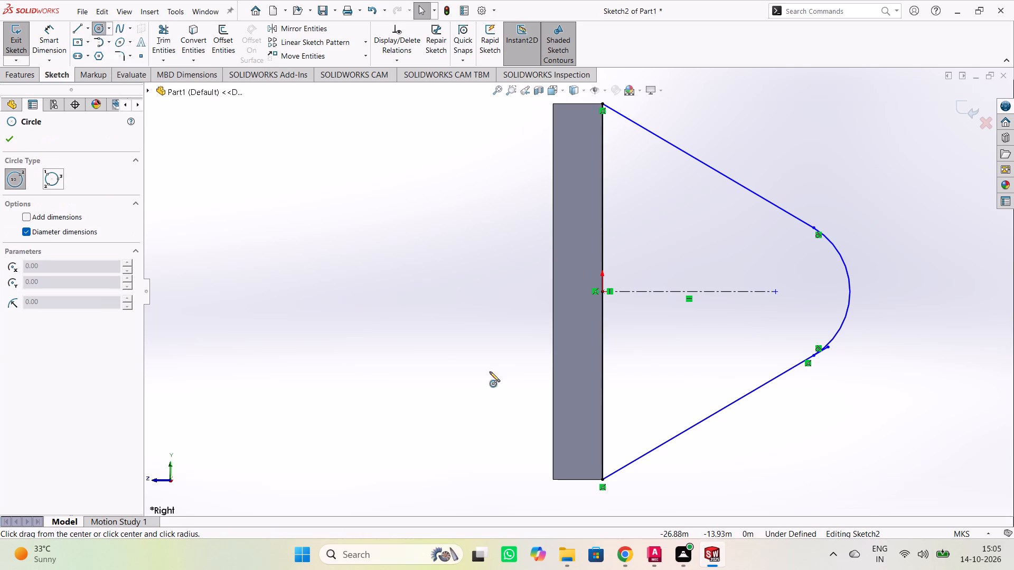
click(775, 291)
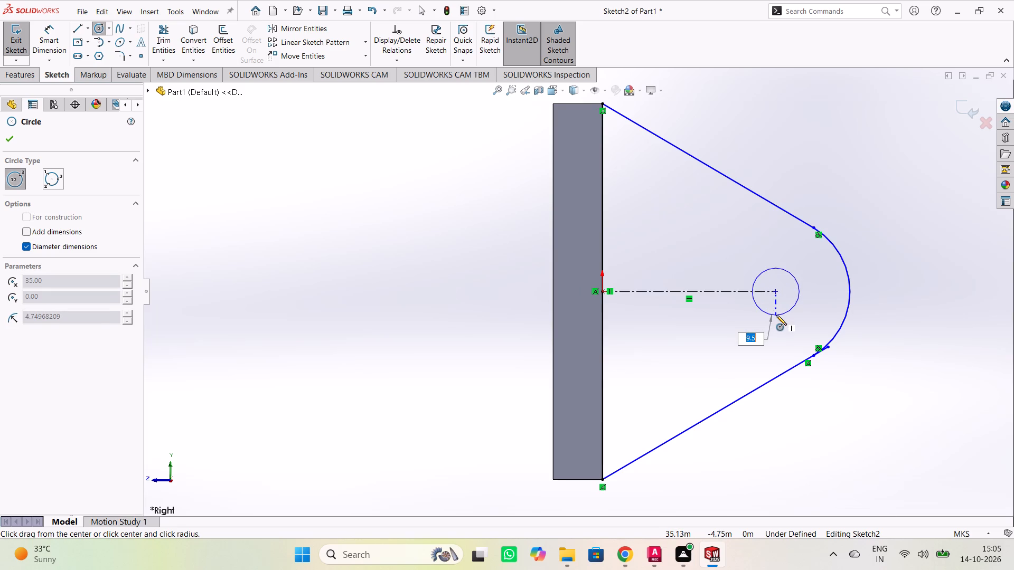
text(10)
key(Return)
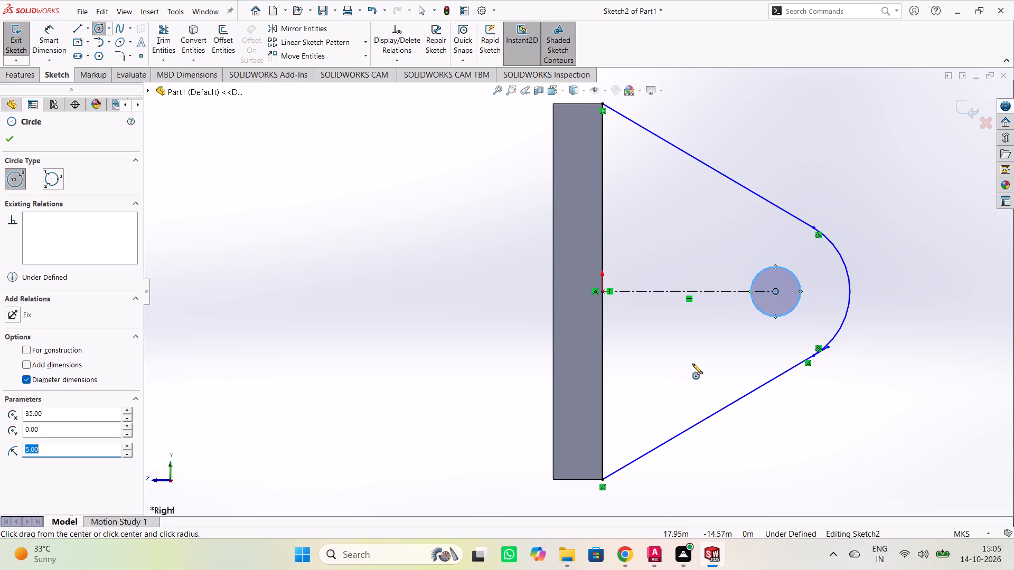
key(Escape)
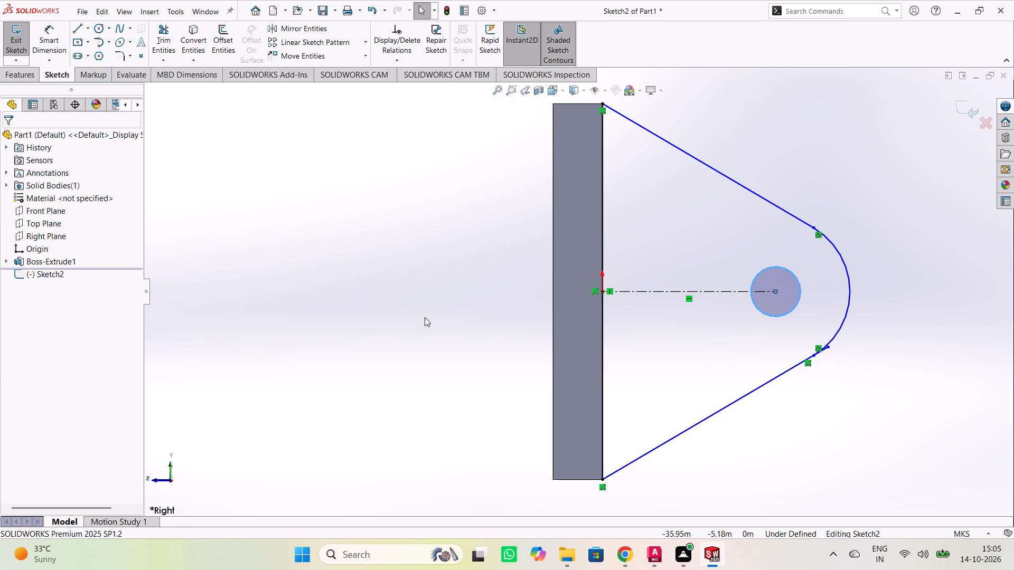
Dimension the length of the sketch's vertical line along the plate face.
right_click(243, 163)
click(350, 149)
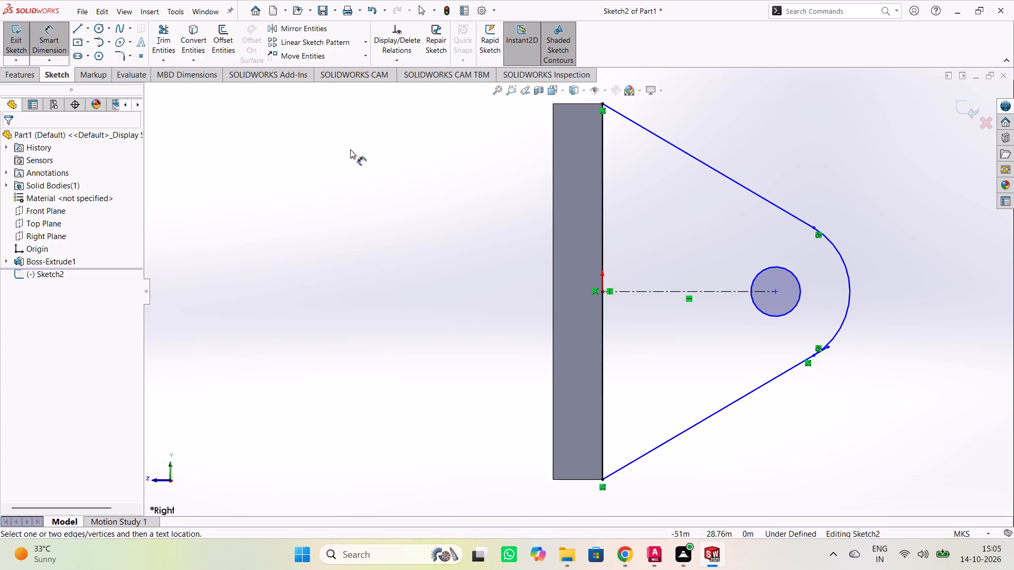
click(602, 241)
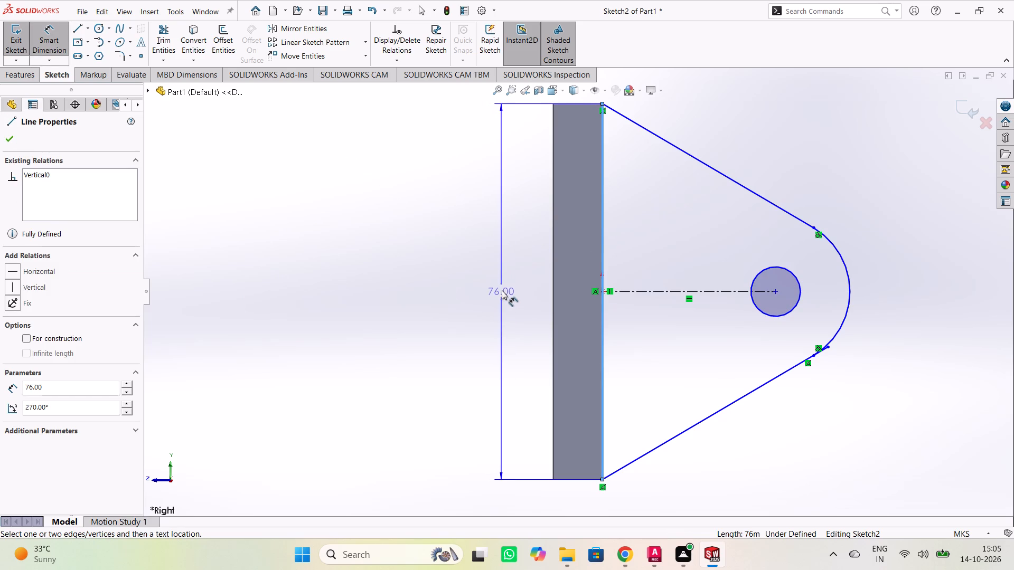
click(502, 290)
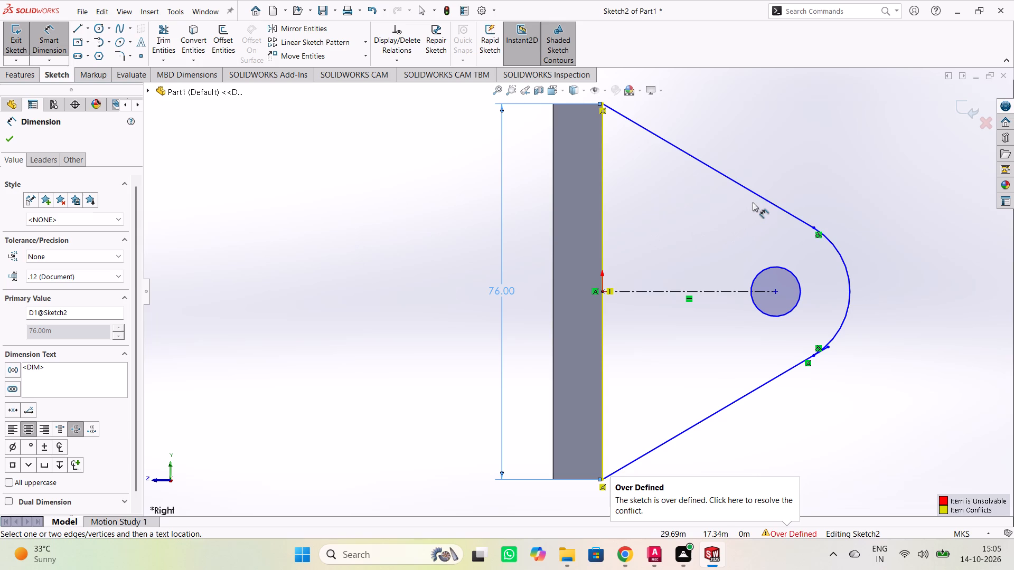
Dimension the lug sketch's outer arc radius, hole circle diameter and horizontal centerline length.
click(845, 259)
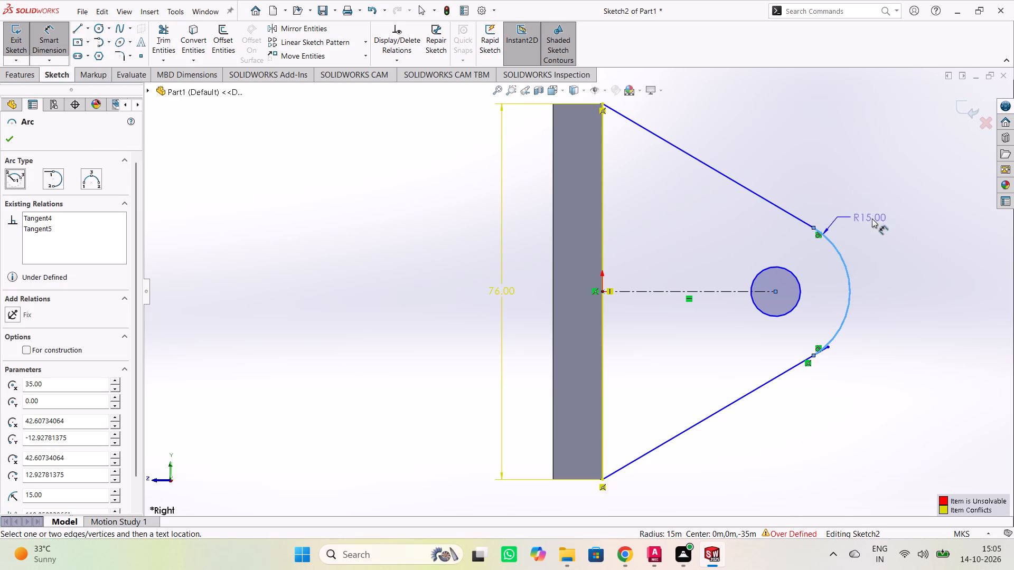
click(883, 239)
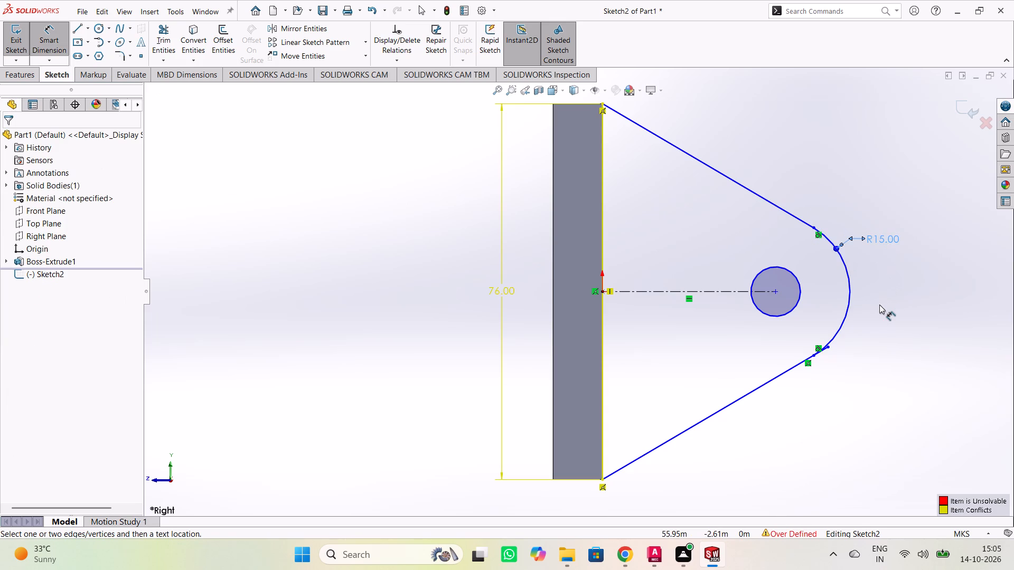
click(799, 299)
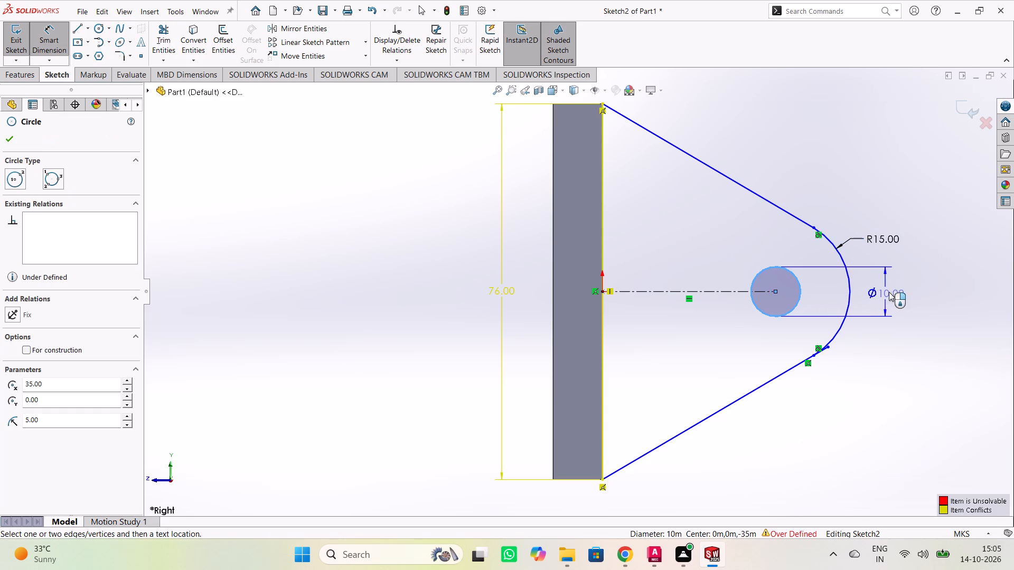
click(890, 291)
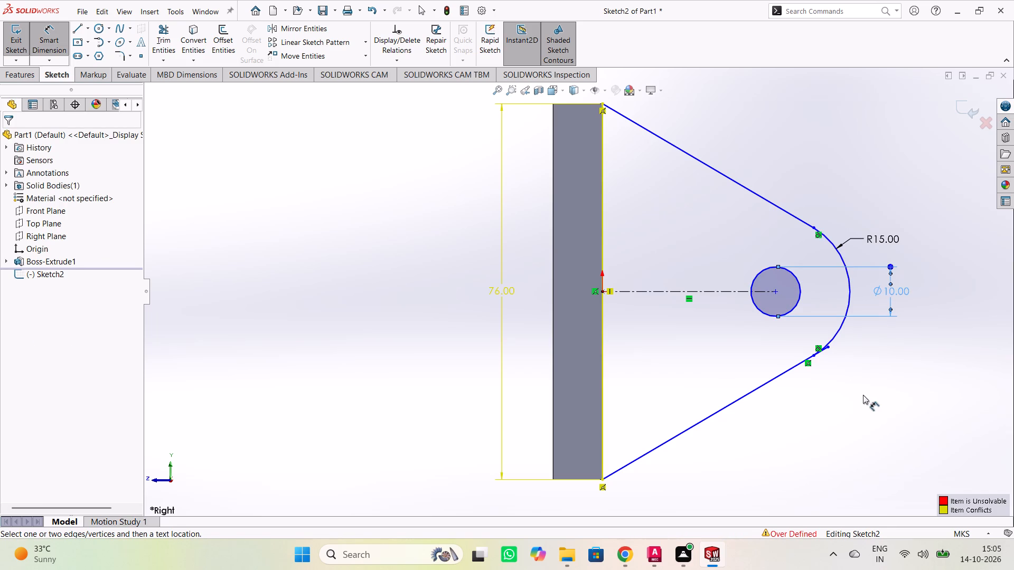
click(714, 293)
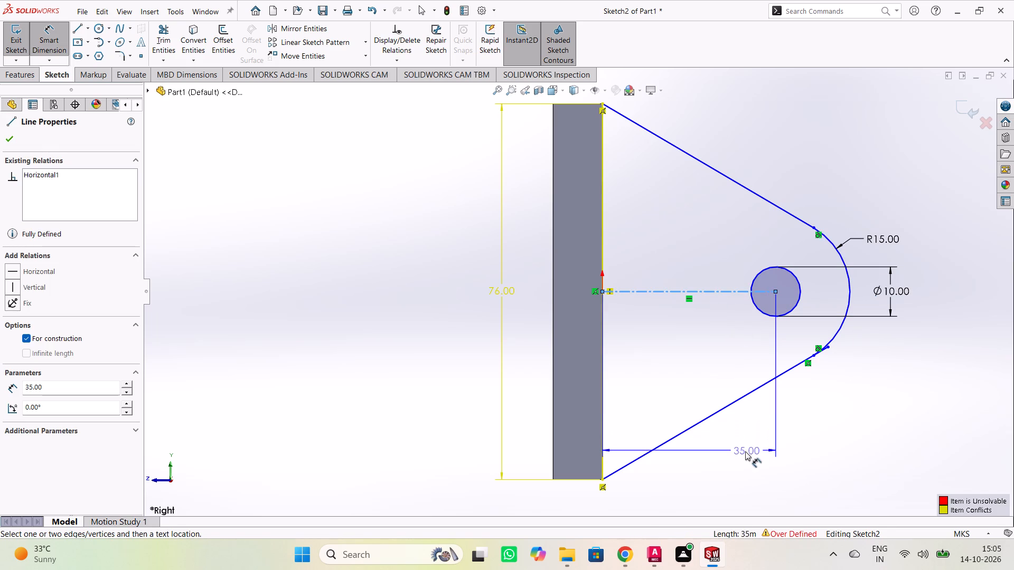
click(721, 474)
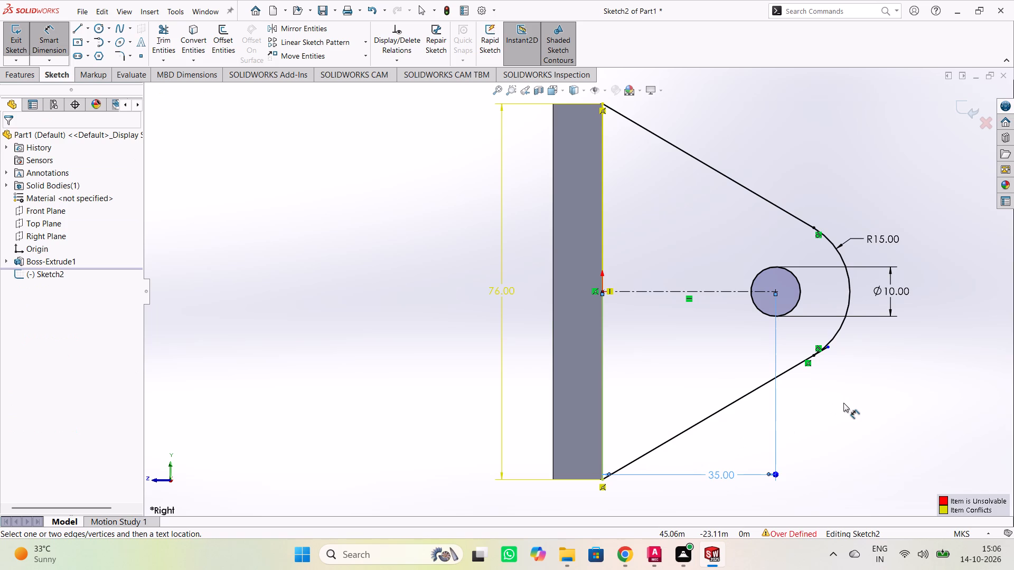
key(Escape)
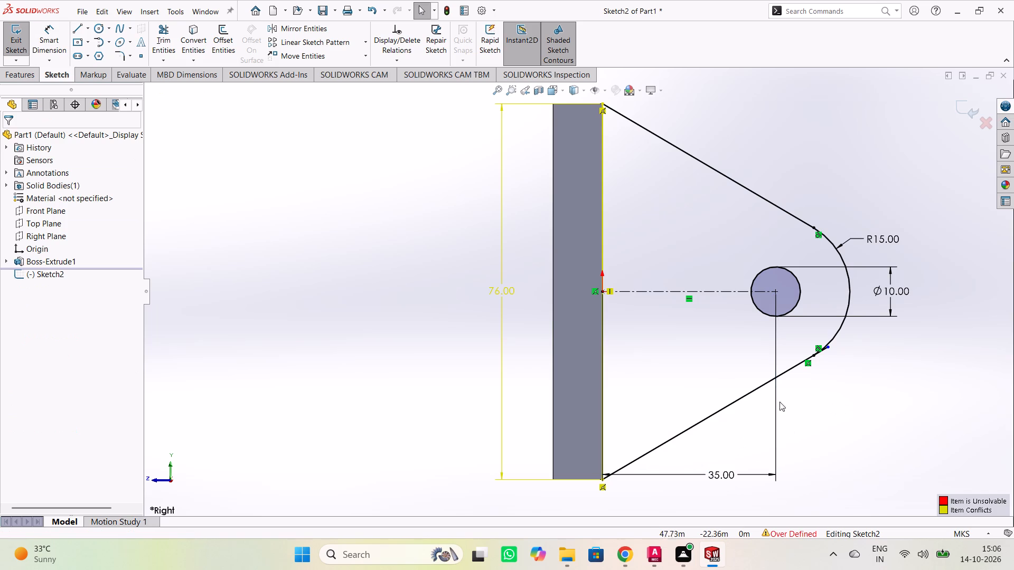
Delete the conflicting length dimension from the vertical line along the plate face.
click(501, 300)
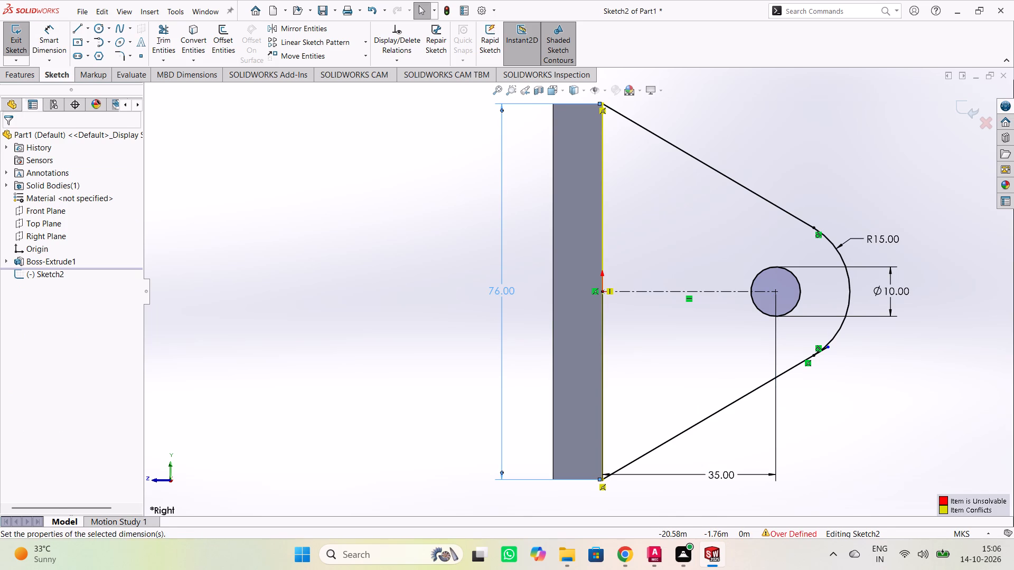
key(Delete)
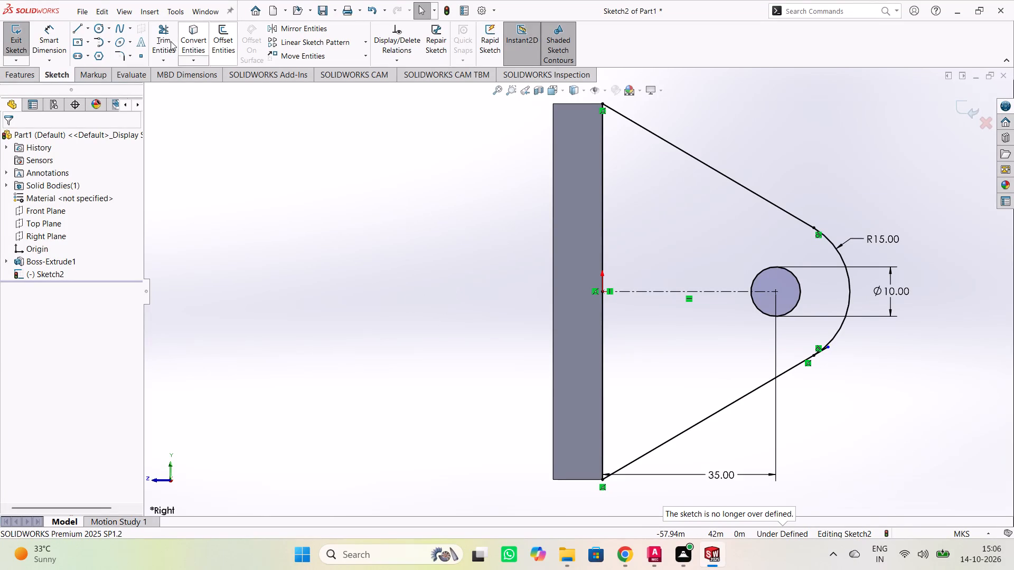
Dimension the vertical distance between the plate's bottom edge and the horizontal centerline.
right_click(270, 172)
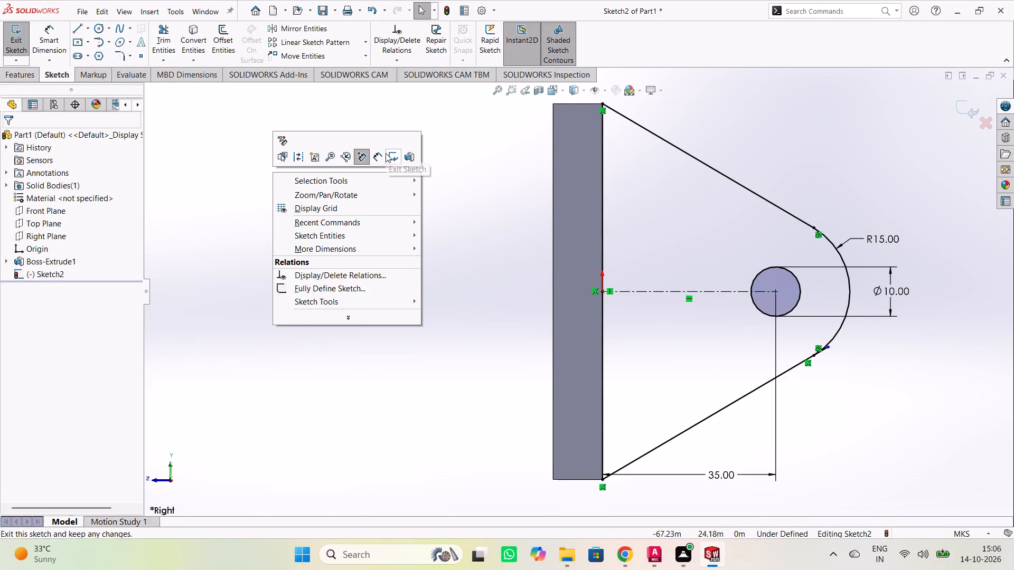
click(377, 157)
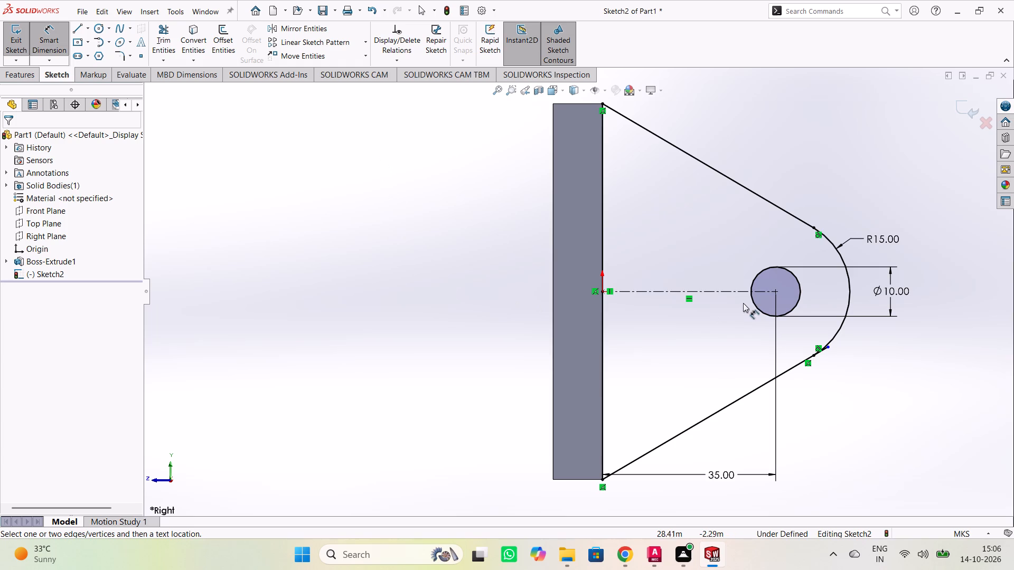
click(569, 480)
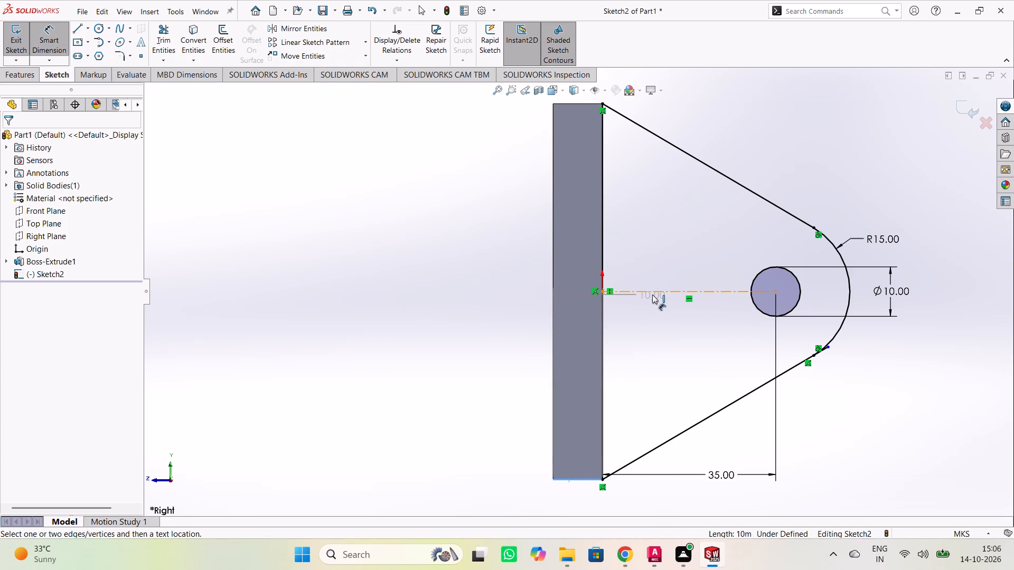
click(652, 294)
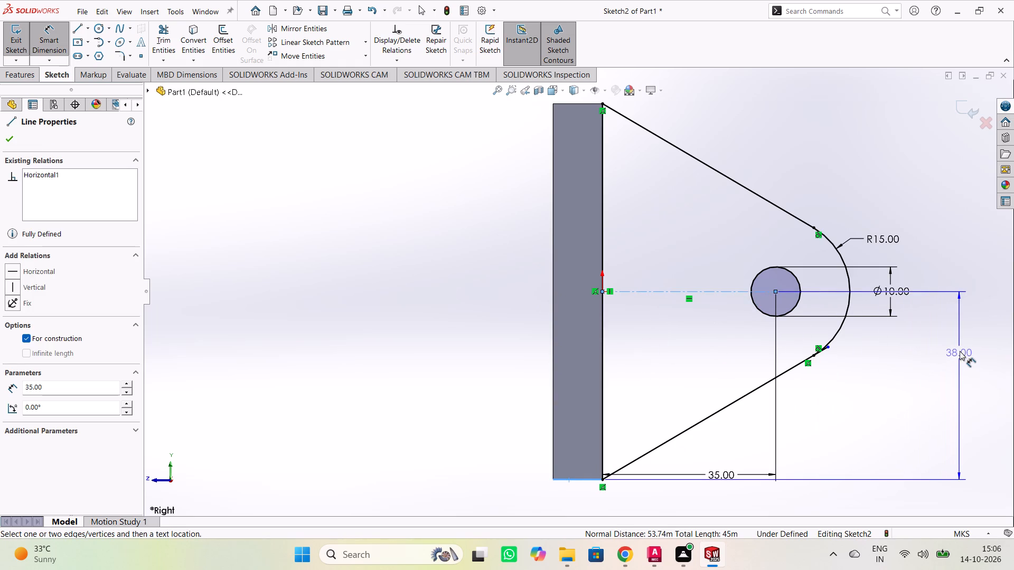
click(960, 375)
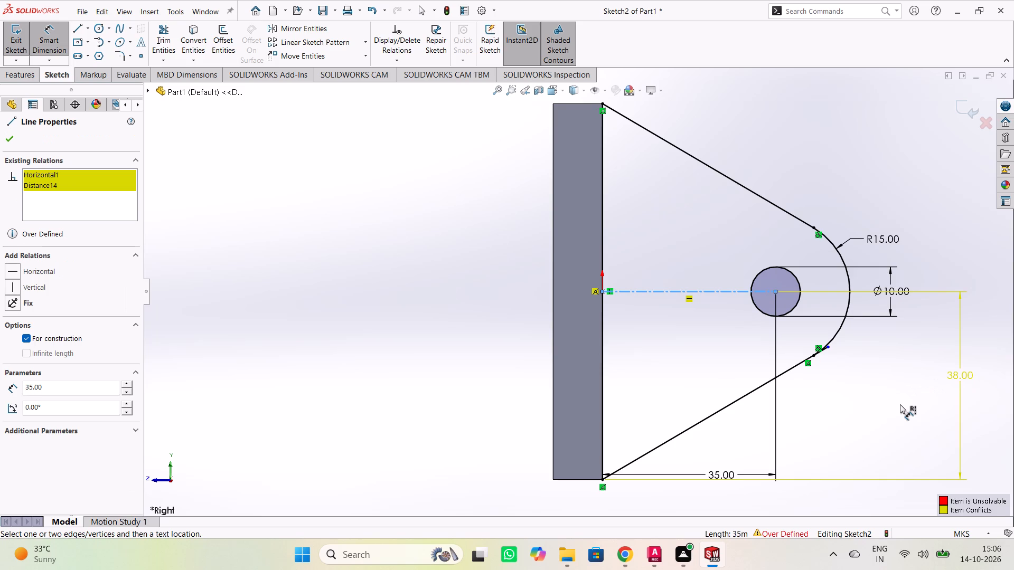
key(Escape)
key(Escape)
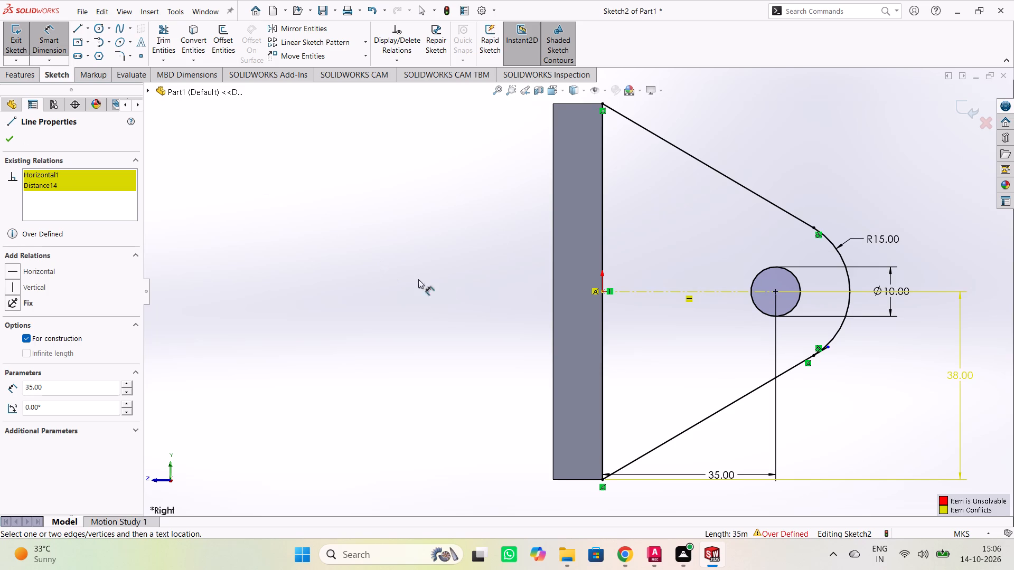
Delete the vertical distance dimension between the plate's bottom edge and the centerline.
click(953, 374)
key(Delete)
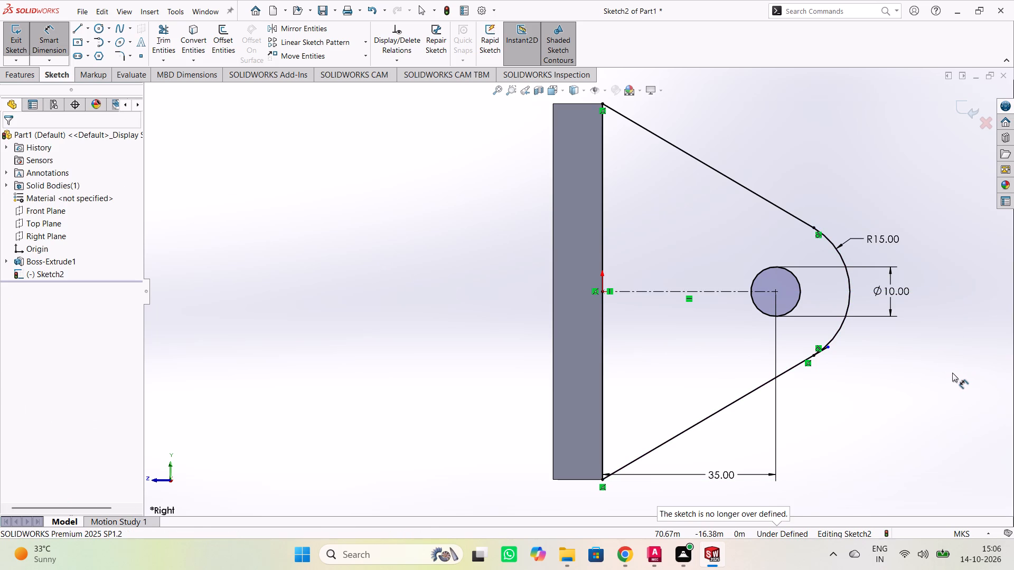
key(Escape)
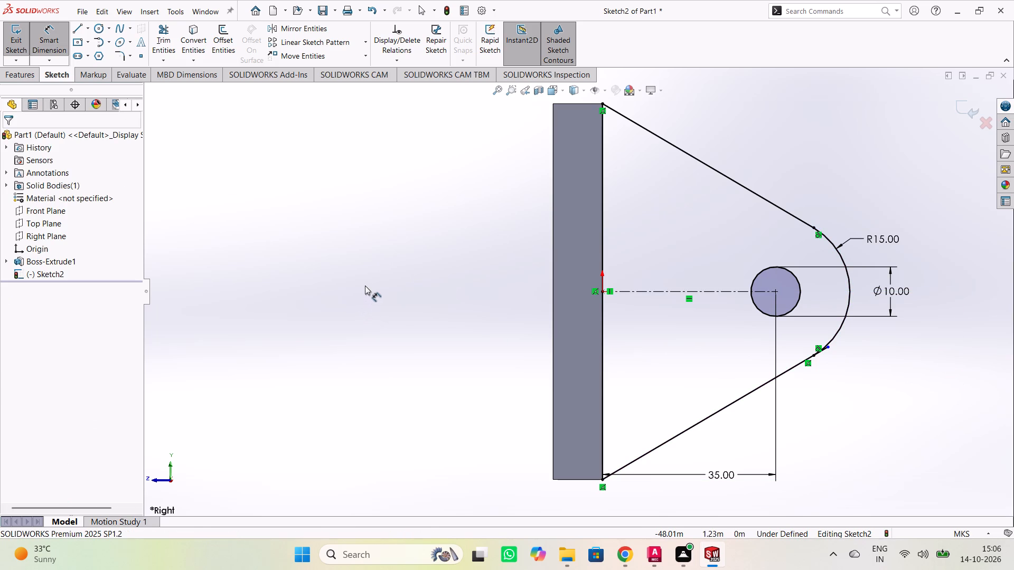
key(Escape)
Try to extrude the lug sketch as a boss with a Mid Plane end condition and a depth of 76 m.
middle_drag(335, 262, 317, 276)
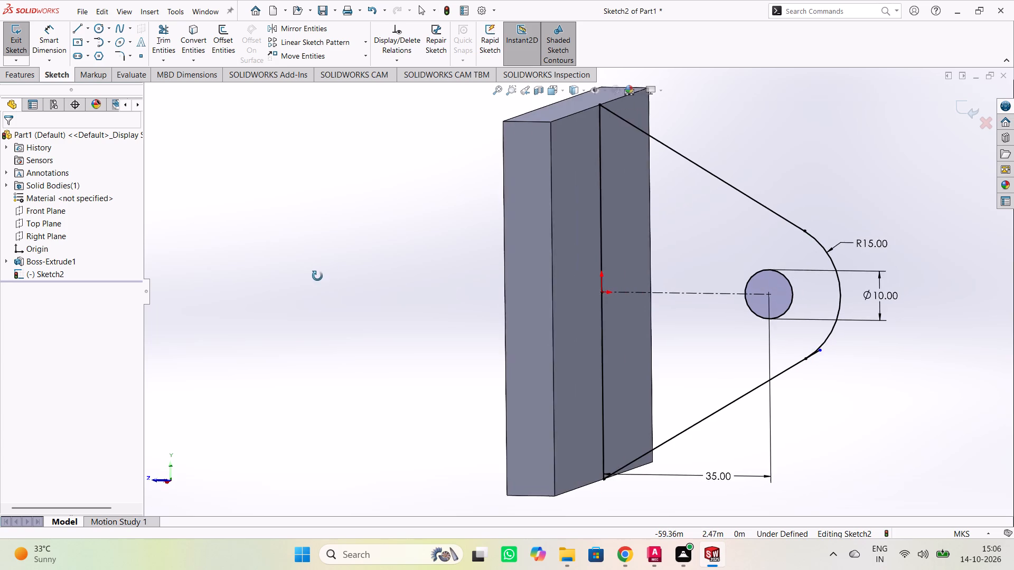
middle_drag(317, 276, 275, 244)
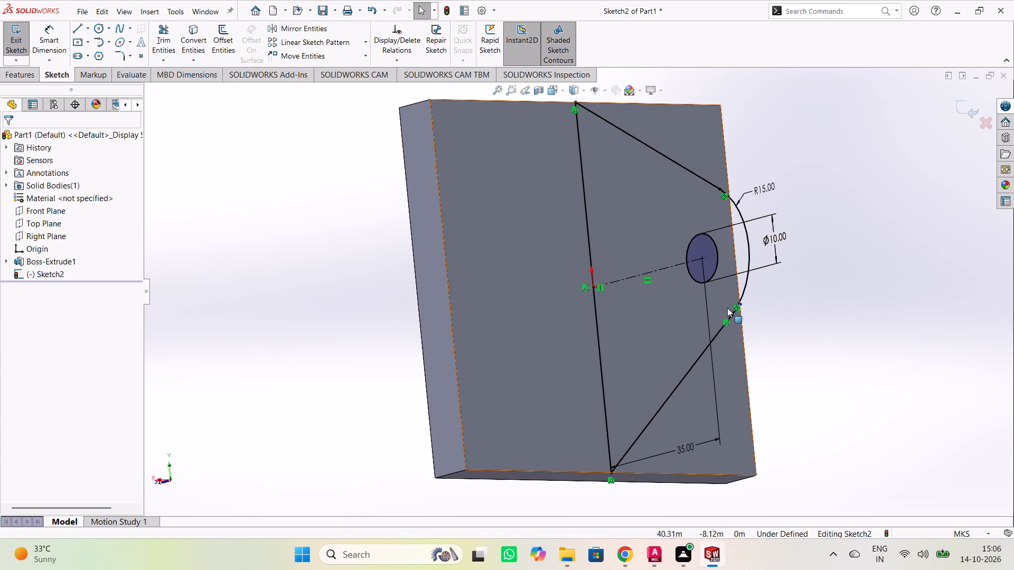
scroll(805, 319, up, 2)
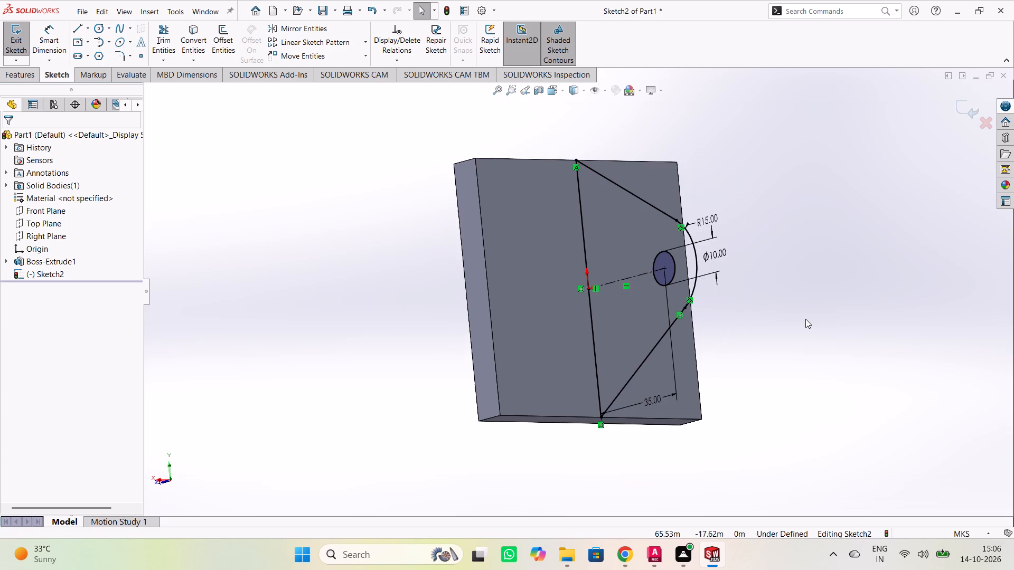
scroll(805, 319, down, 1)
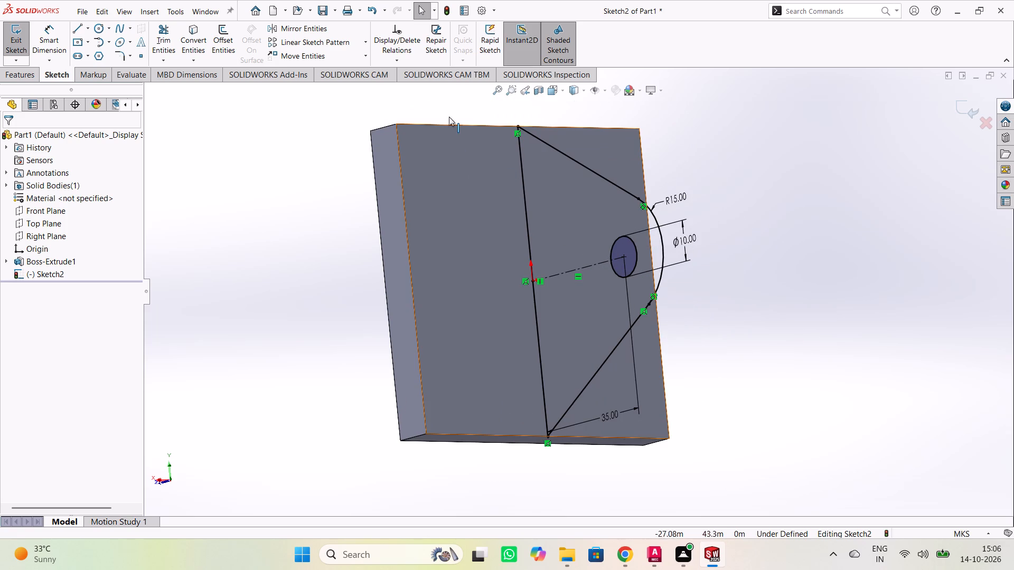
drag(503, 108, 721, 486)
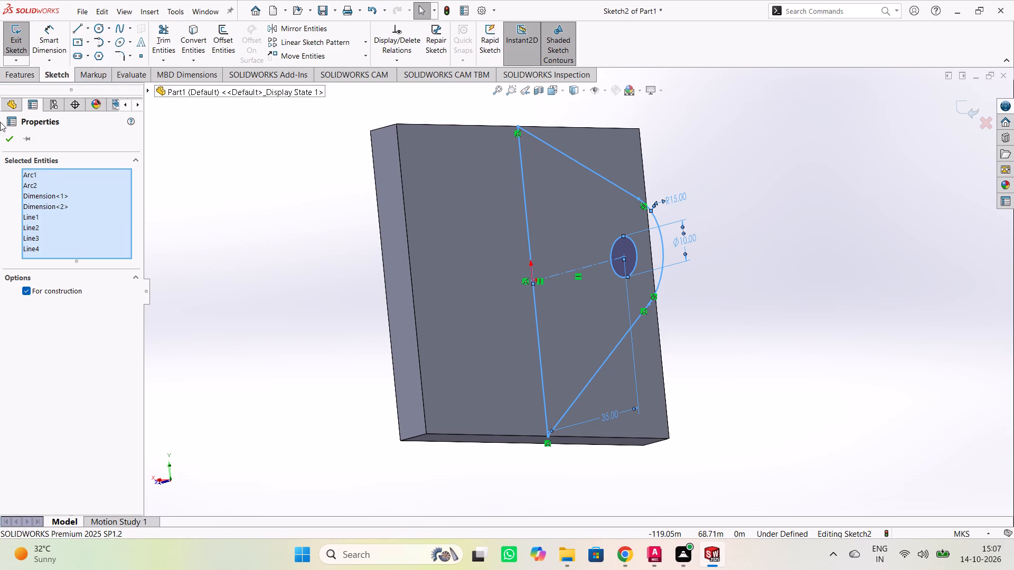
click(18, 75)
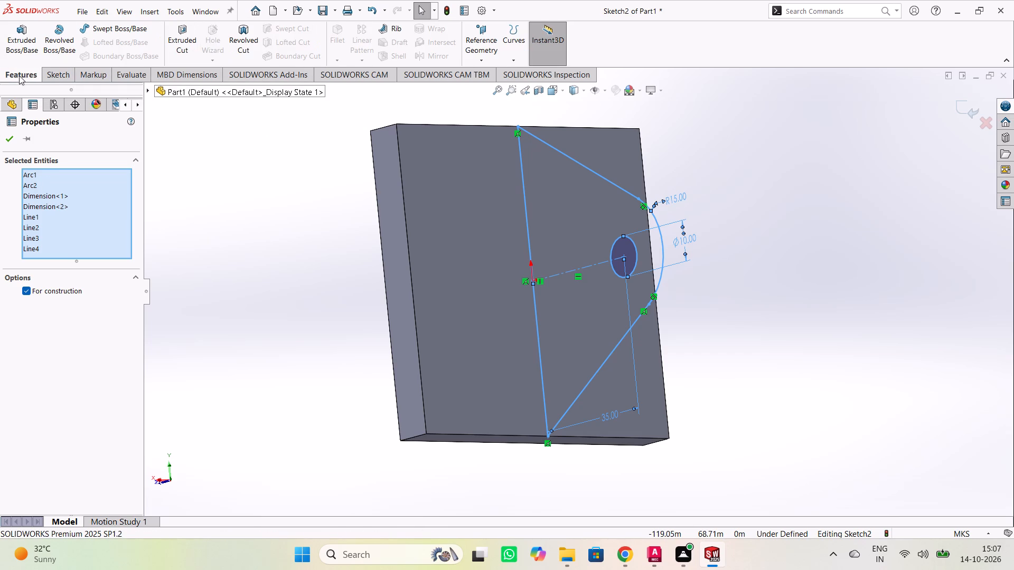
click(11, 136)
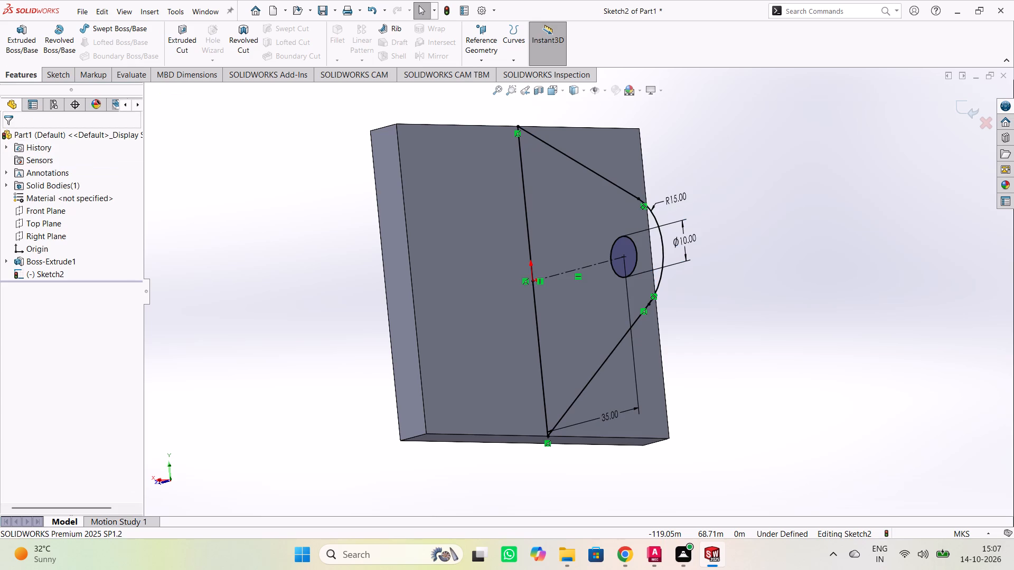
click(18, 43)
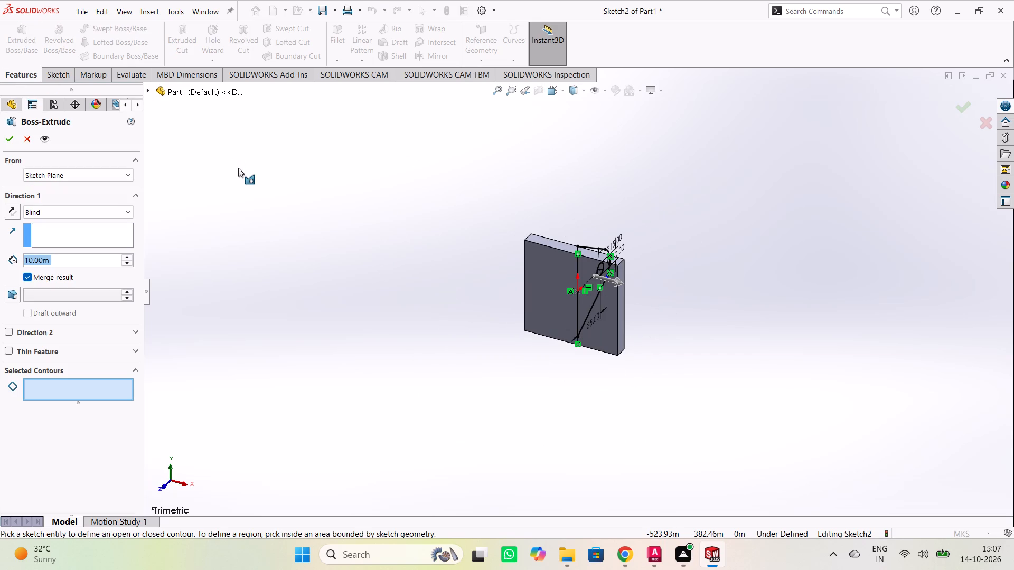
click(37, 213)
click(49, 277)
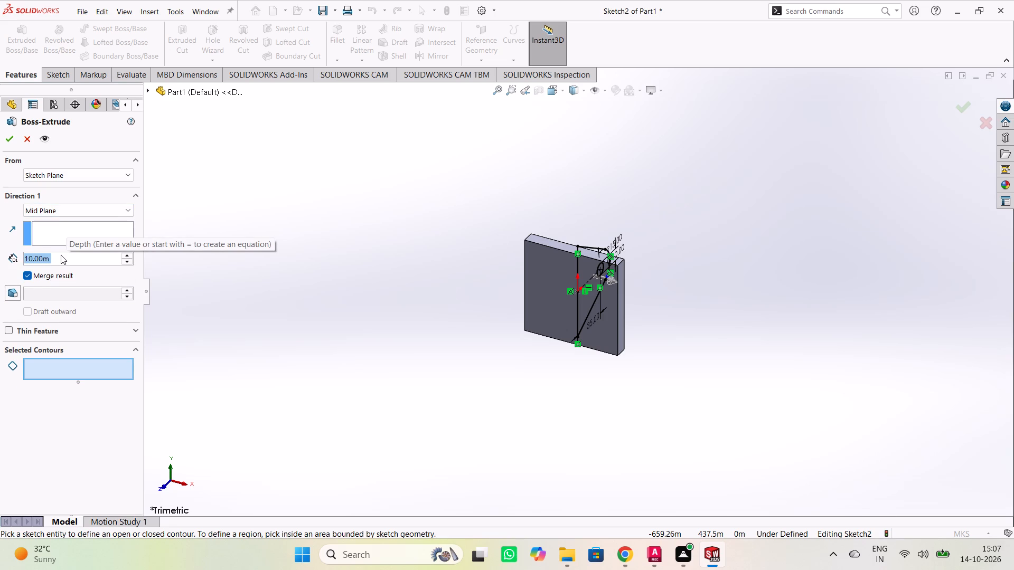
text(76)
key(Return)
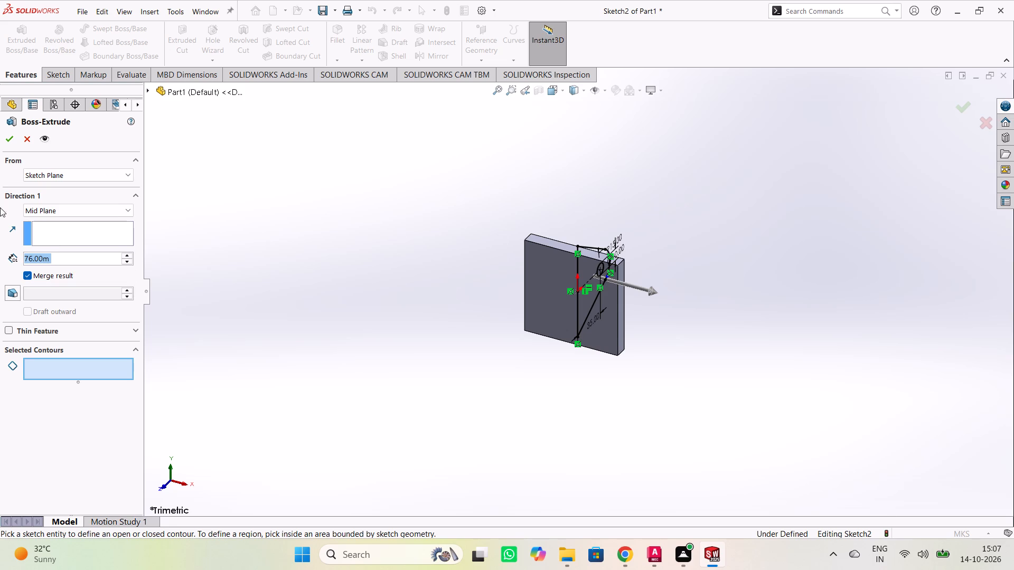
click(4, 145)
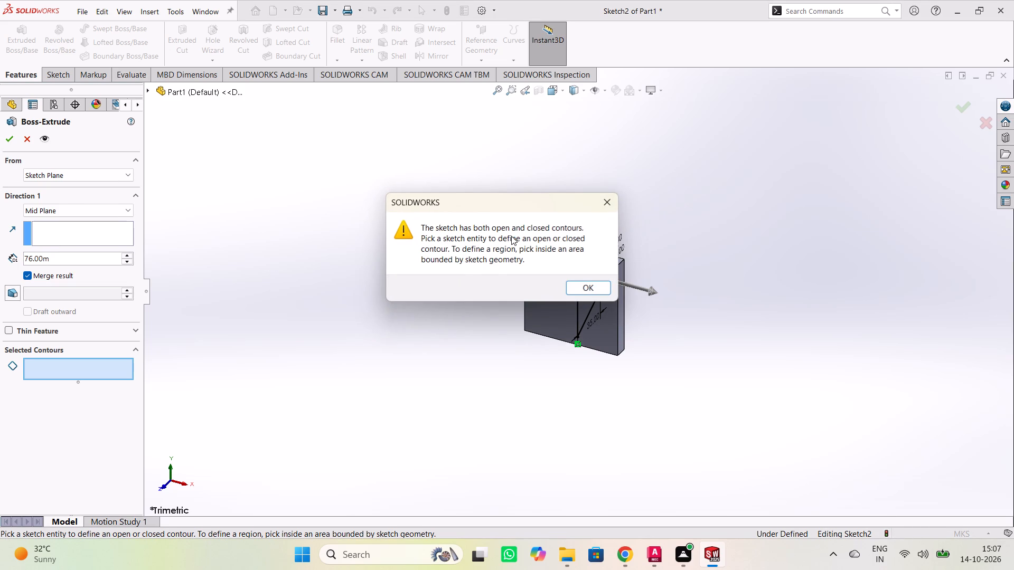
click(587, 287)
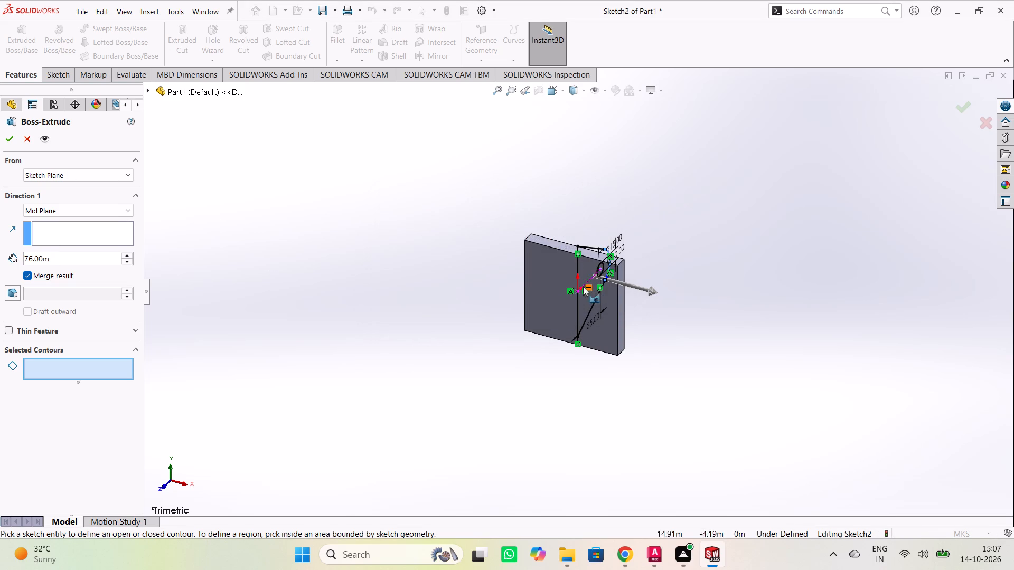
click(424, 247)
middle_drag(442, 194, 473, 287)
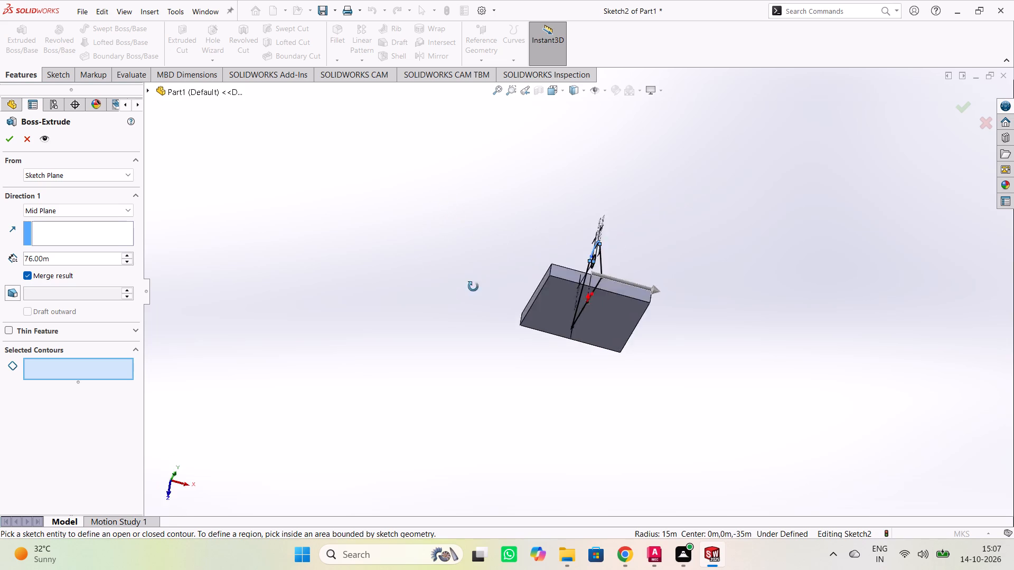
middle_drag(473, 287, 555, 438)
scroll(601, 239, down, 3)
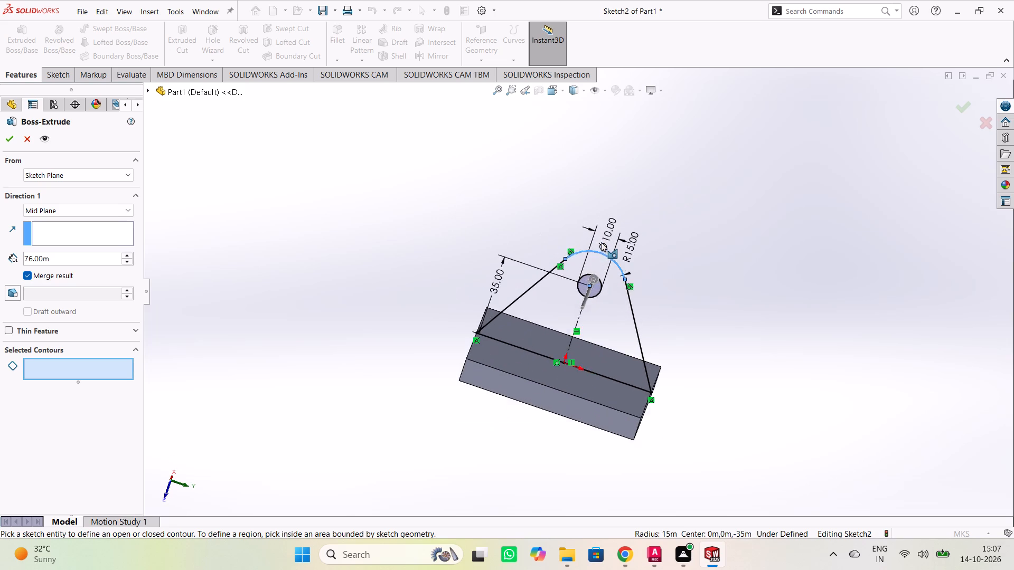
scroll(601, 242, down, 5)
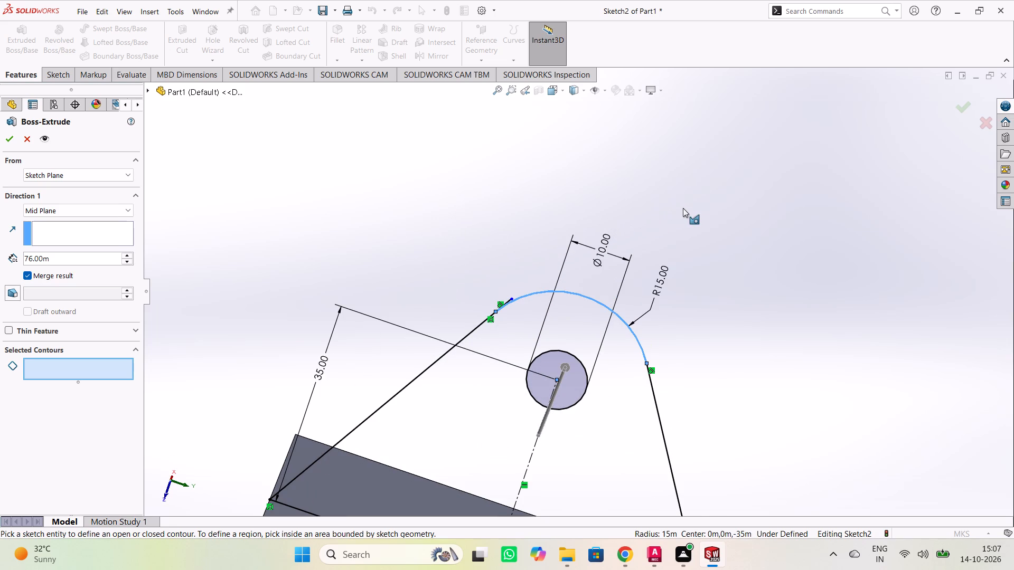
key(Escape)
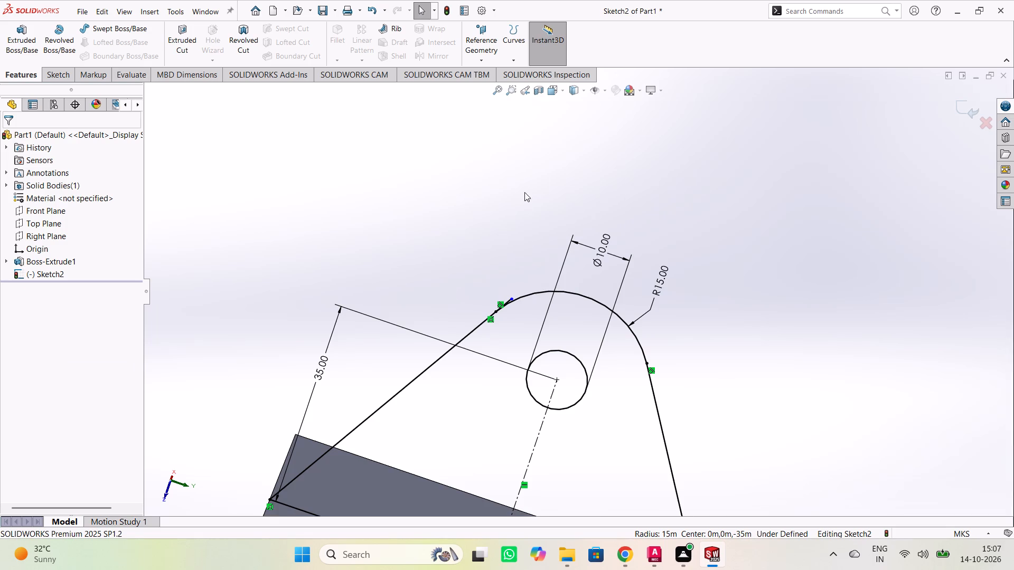
Trim the short end of the slanted line that overshoots its tangent point with the lug's R15 arc.
scroll(522, 222, down, 4)
scroll(524, 253, up, 1)
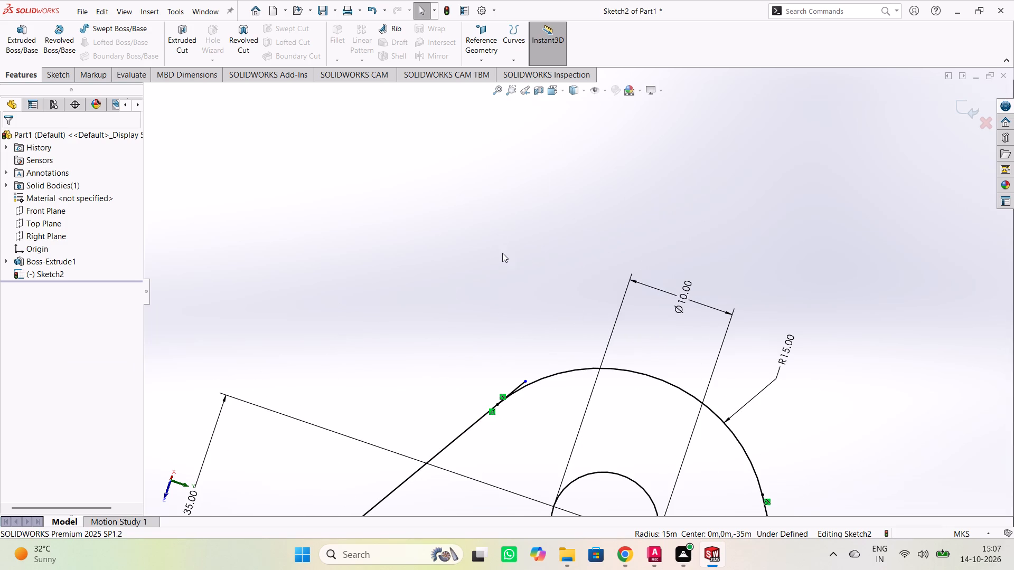
scroll(546, 359, up, 2)
scroll(536, 326, down, 7)
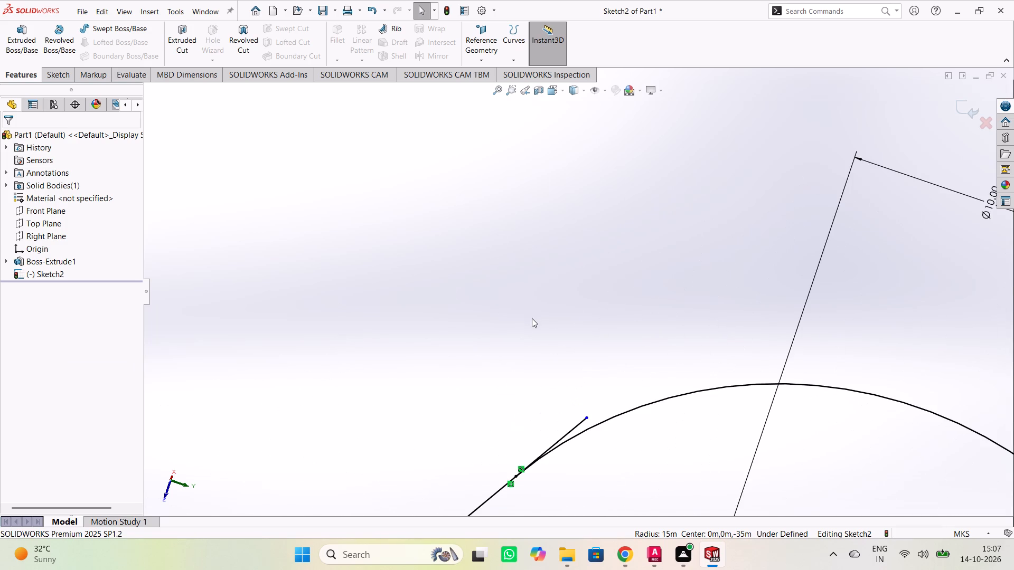
key(Escape)
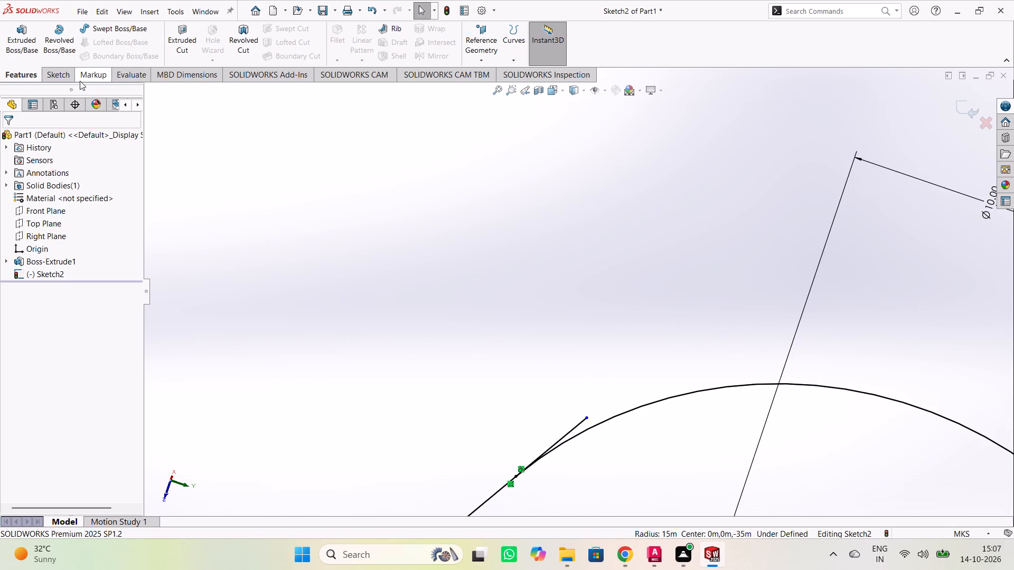
click(49, 72)
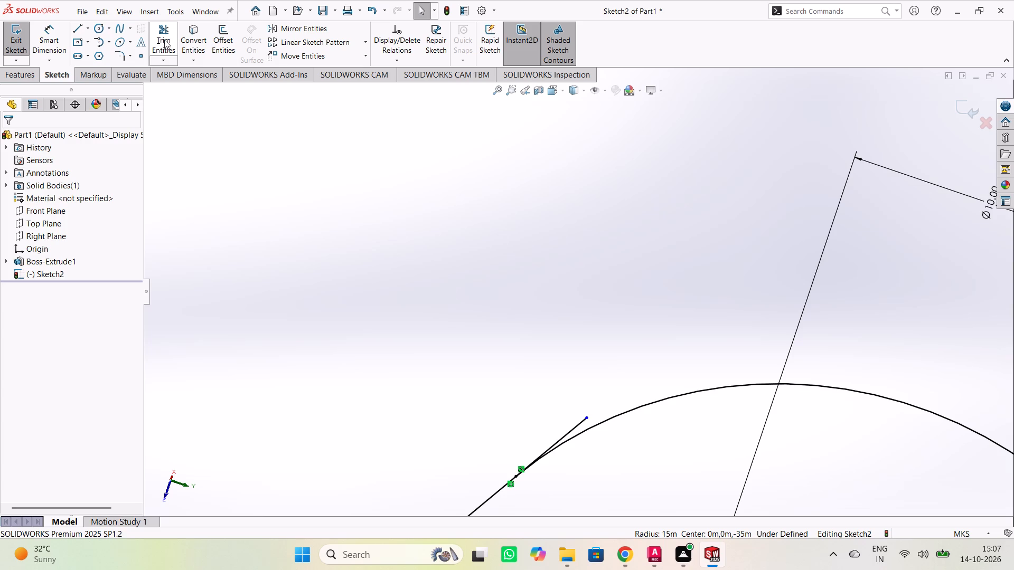
click(166, 40)
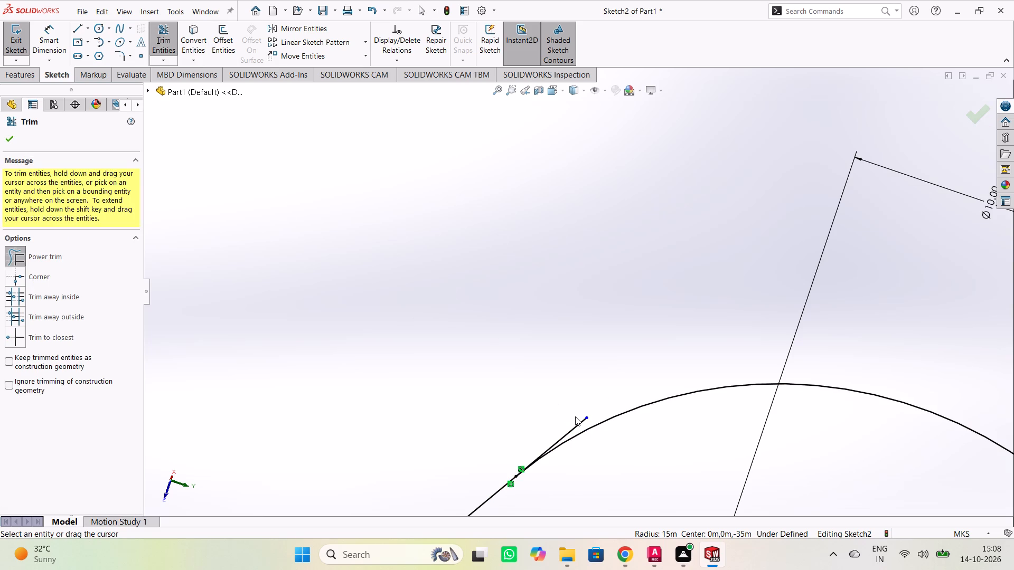
scroll(592, 367, down, 4)
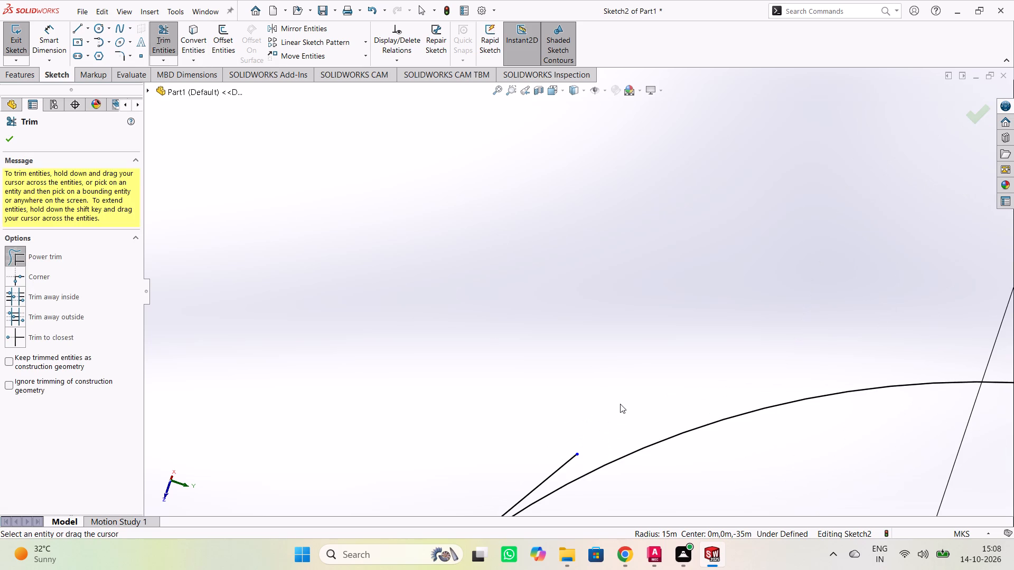
middle_drag(620, 404, 657, 277)
scroll(631, 302, down, 2)
scroll(631, 311, up, 4)
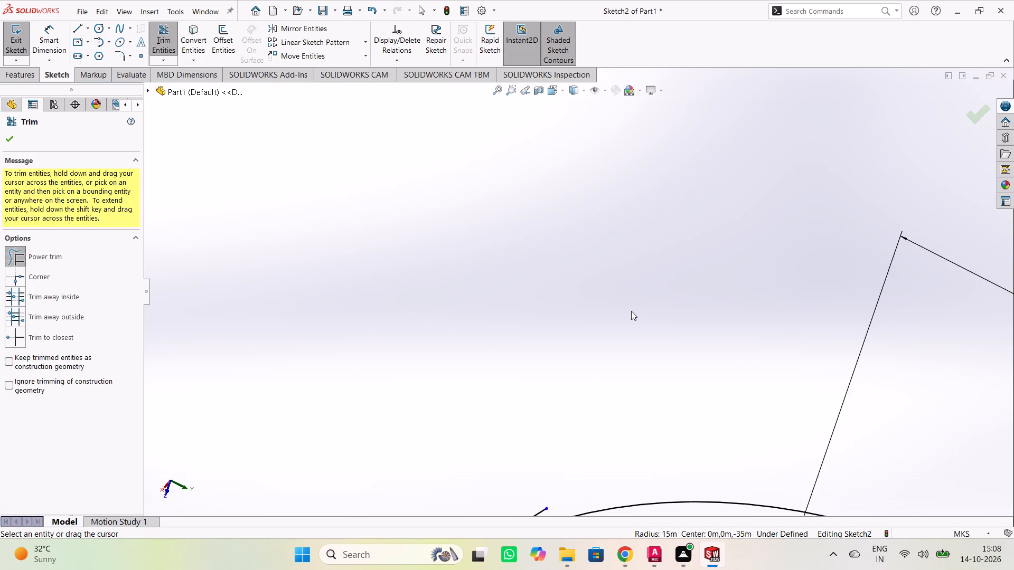
scroll(631, 311, up, 2)
scroll(519, 471, down, 4)
scroll(532, 449, up, 2)
scroll(553, 427, down, 3)
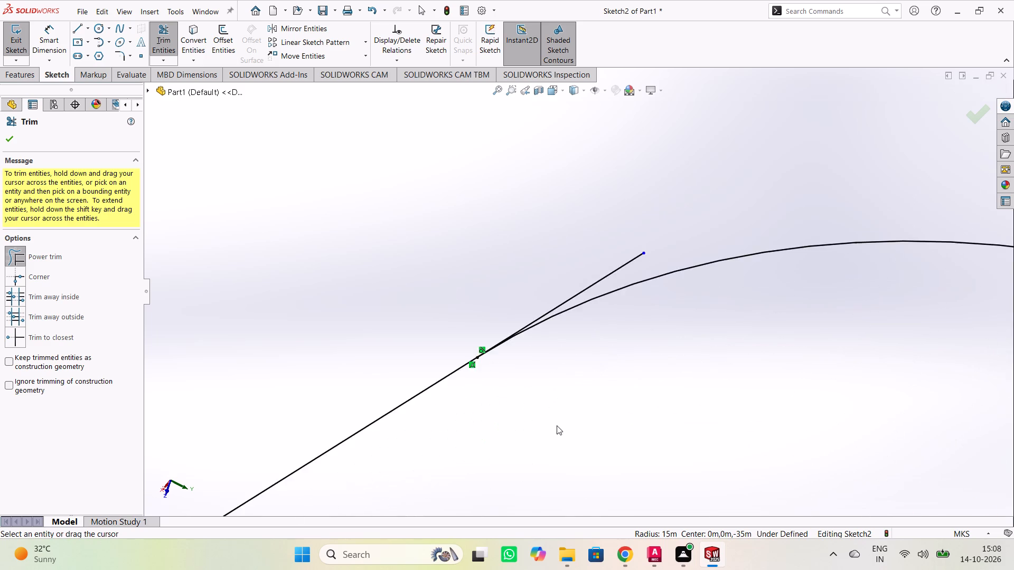
scroll(558, 418, down, 5)
scroll(555, 321, up, 1)
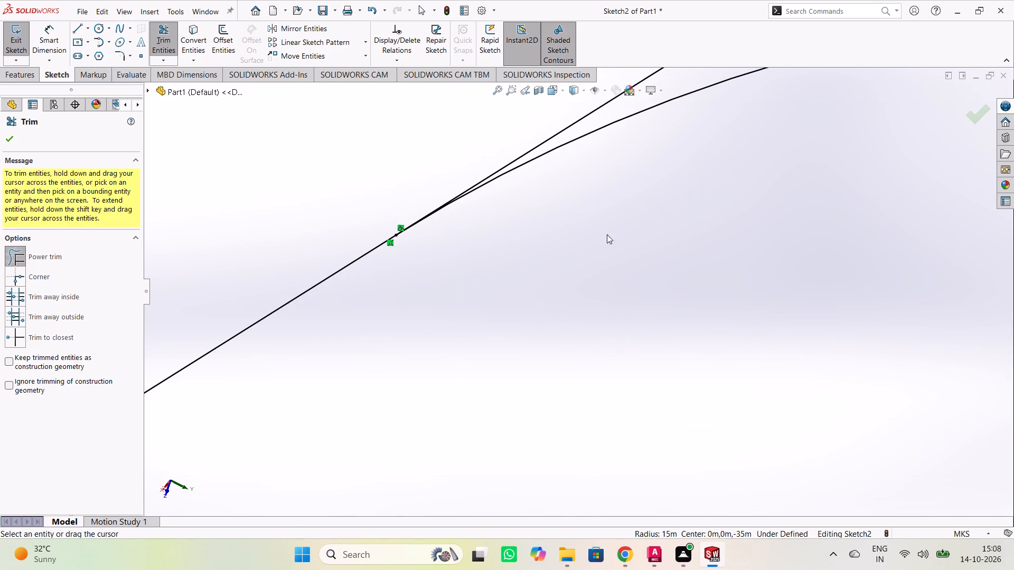
scroll(605, 221, down, 2)
scroll(581, 194, up, 2)
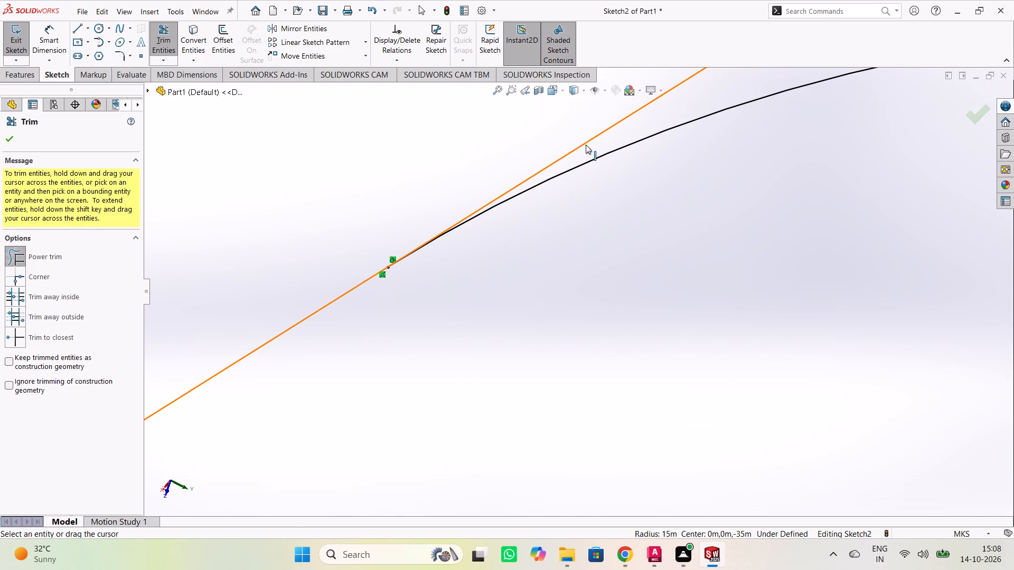
drag(611, 145, 574, 137)
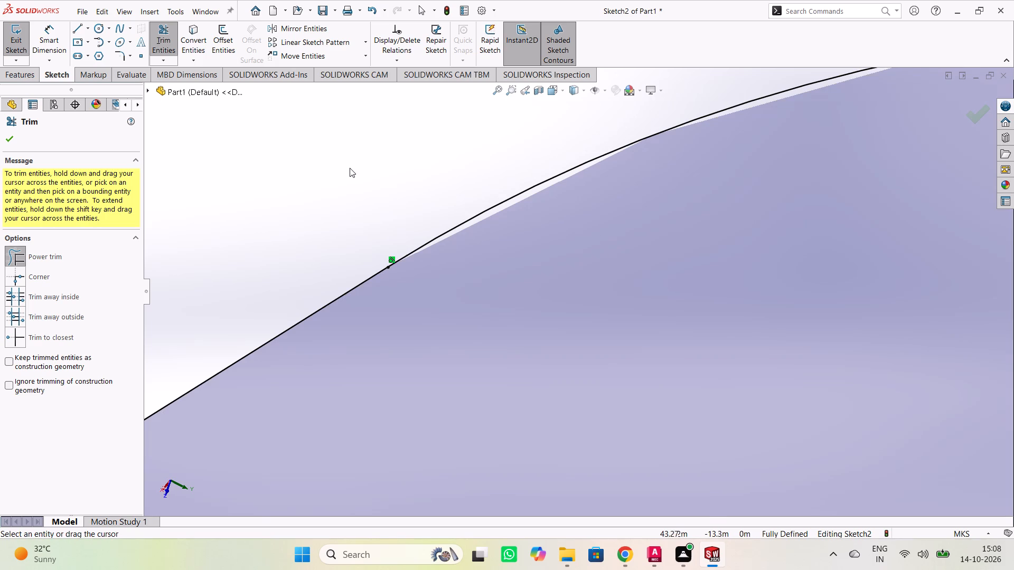
scroll(349, 167, down, 2)
scroll(349, 167, up, 15)
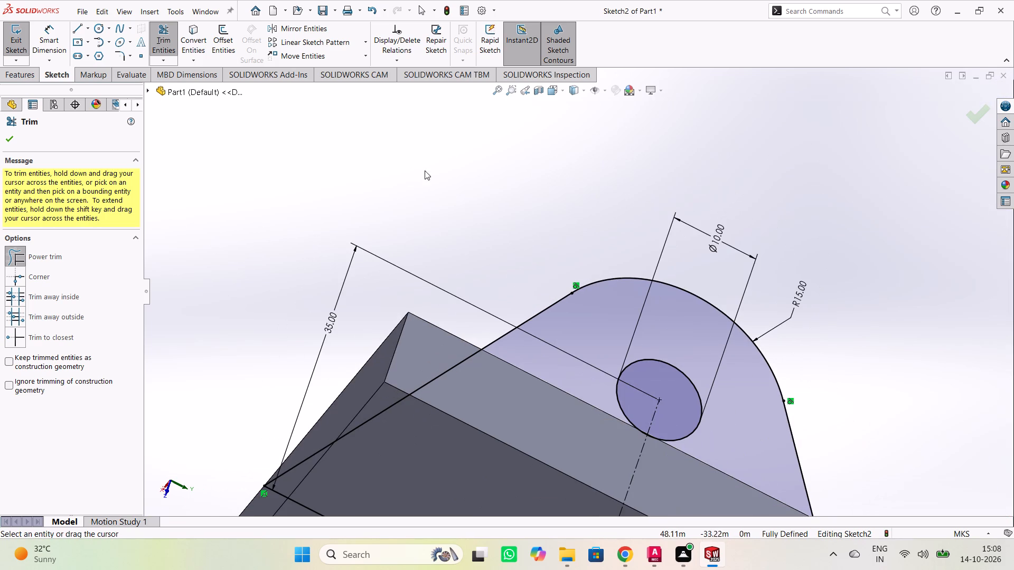
key(Escape)
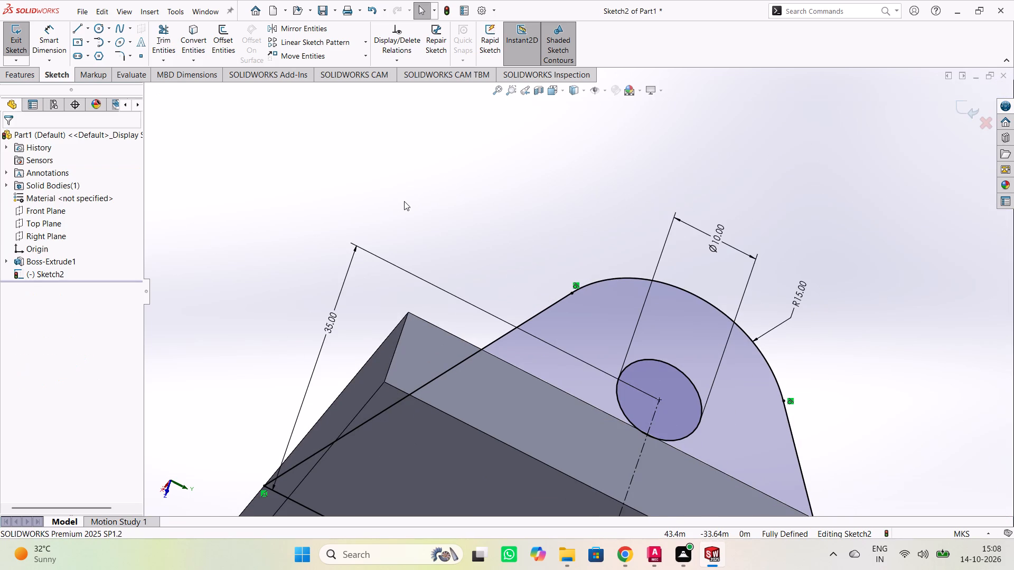
Extrude the lug sketch as a boss with a Mid Plane end condition and a depth of 76 m.
middle_drag(343, 183, 411, 261)
click(30, 75)
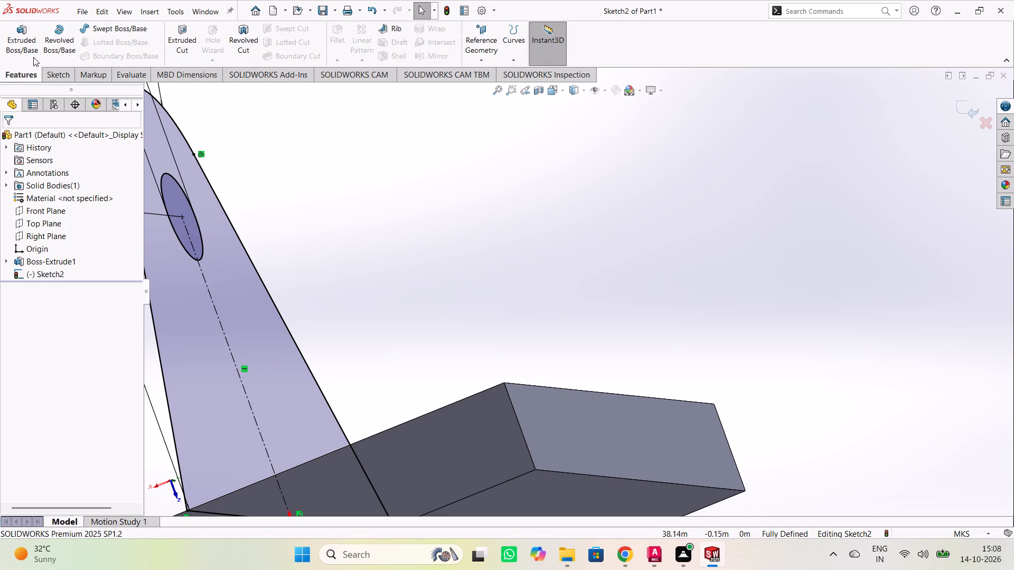
click(24, 49)
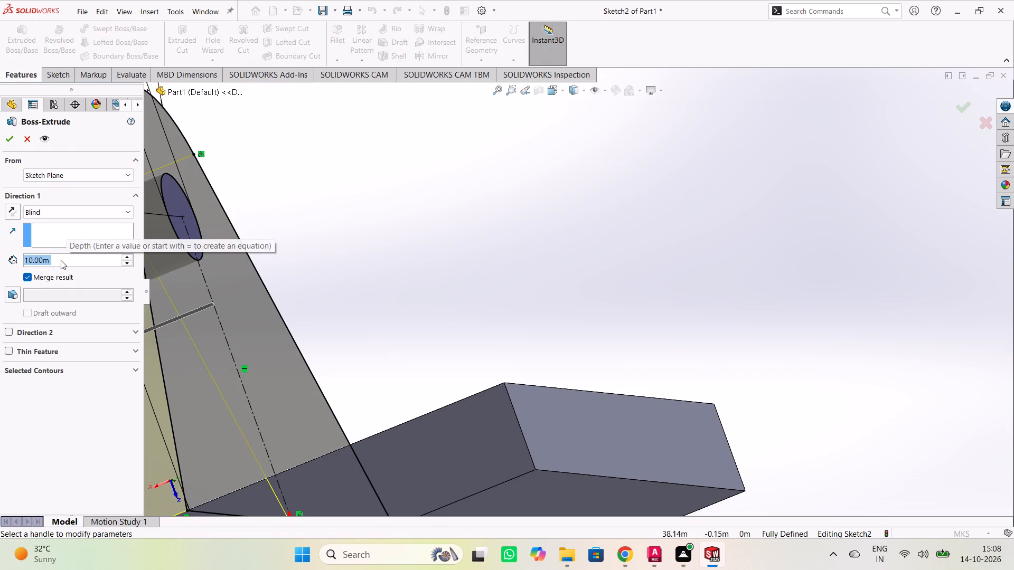
drag(61, 260, 42, 267)
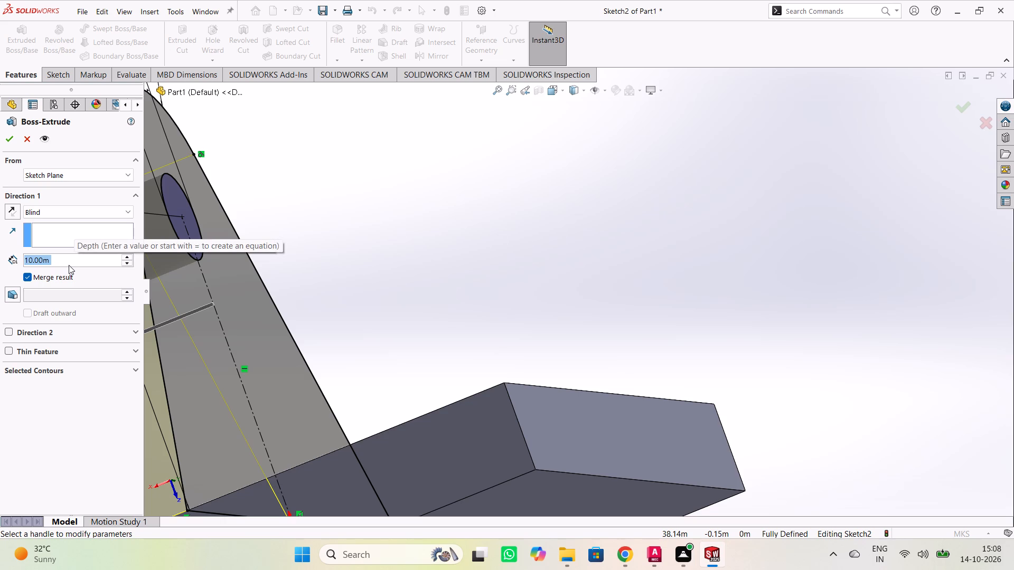
text(76)
key(Return)
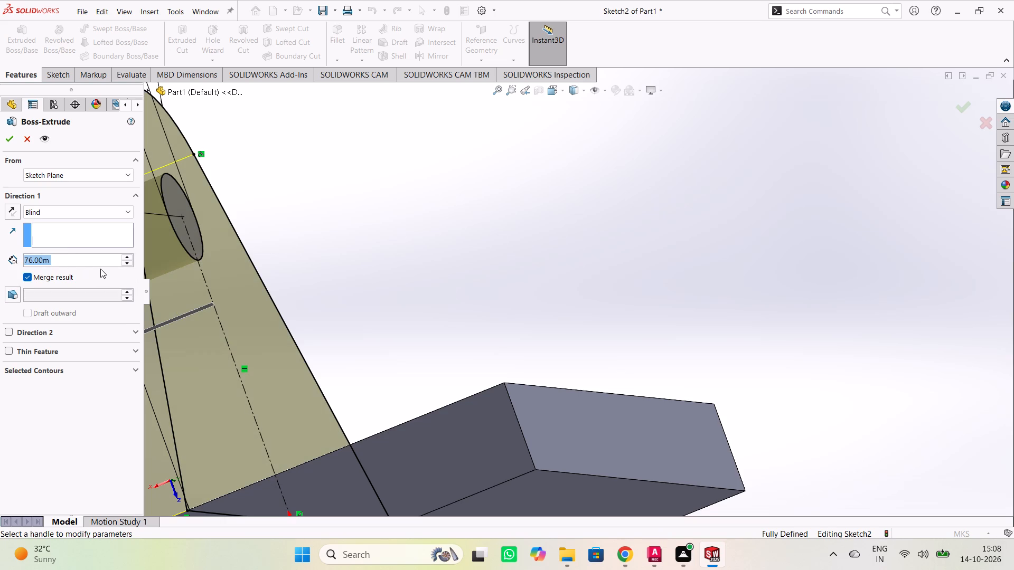
click(47, 215)
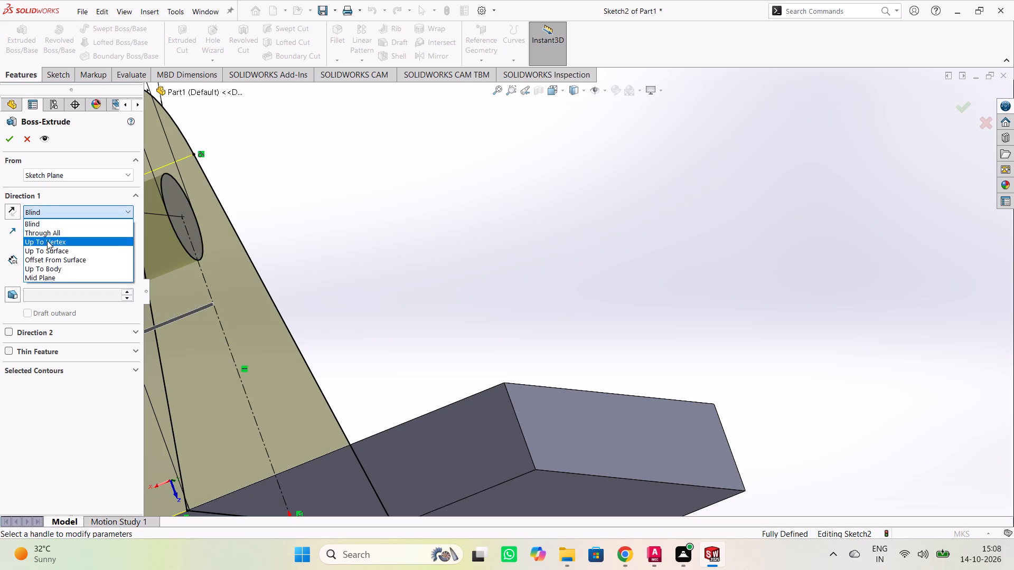
click(46, 275)
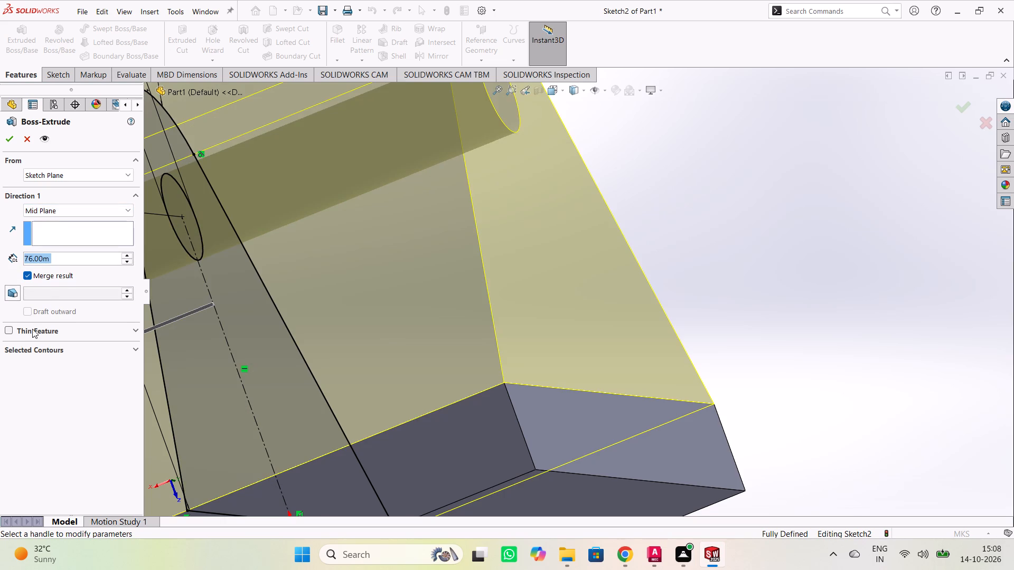
click(12, 142)
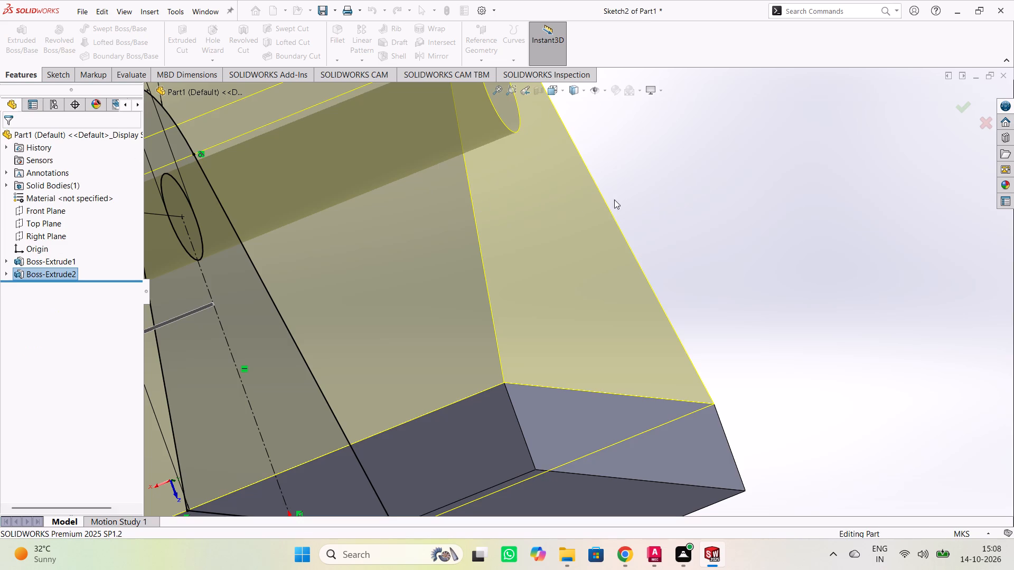
click(719, 187)
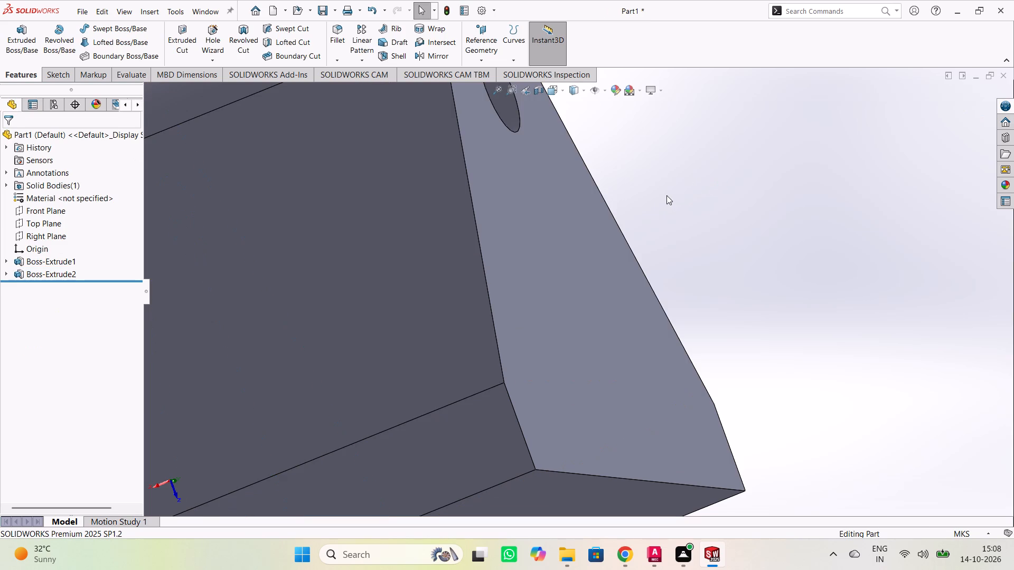
Check how the Top Plane and Front Plane lie relative to the extruded lug.
scroll(673, 182, down, 2)
scroll(672, 180, up, 7)
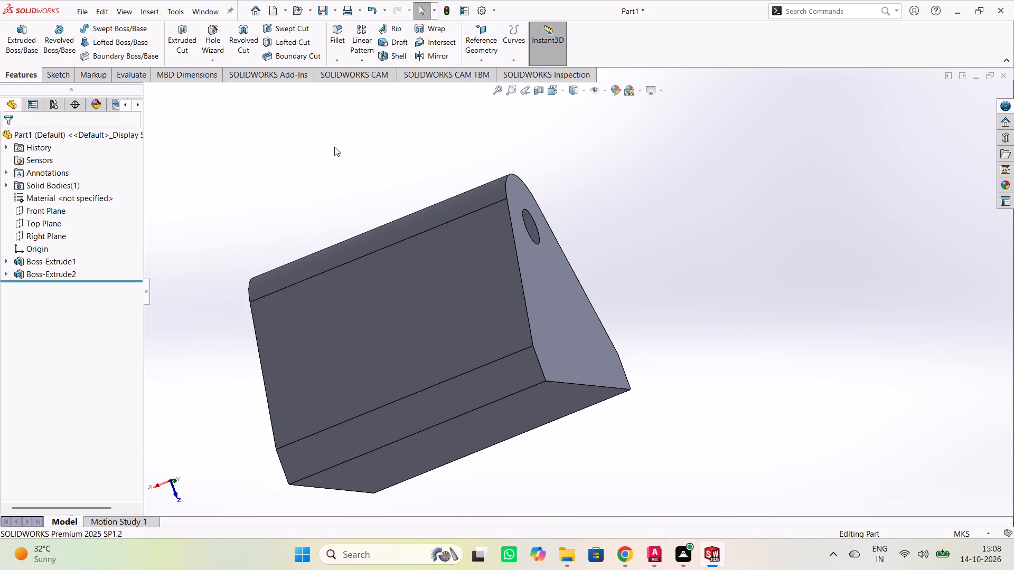
click(62, 228)
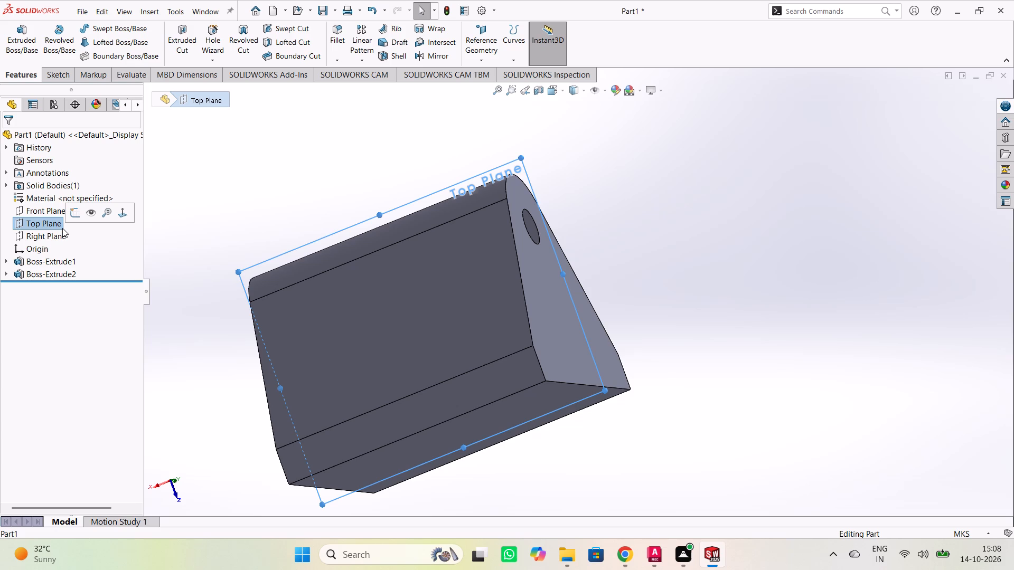
click(34, 212)
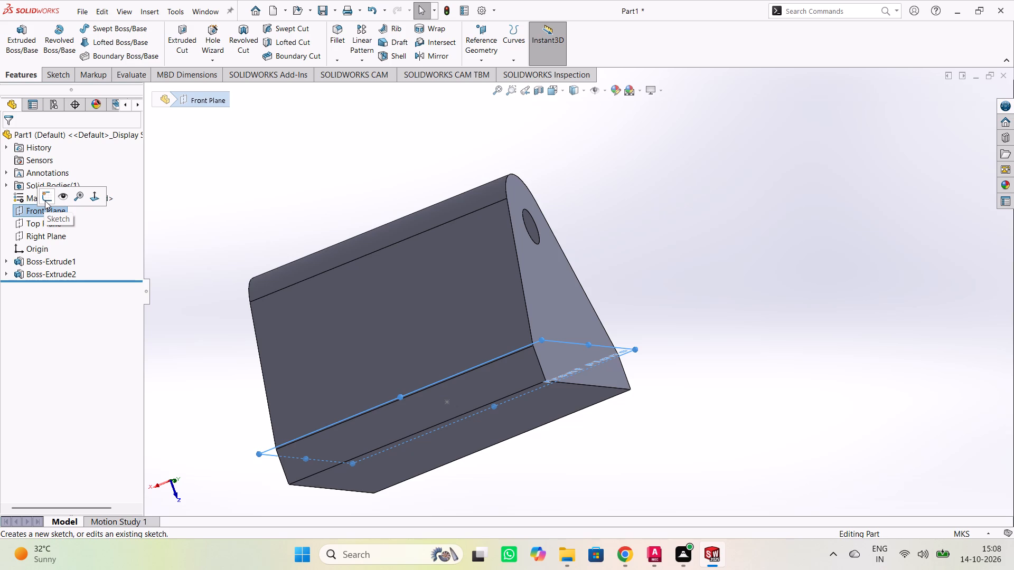
click(189, 188)
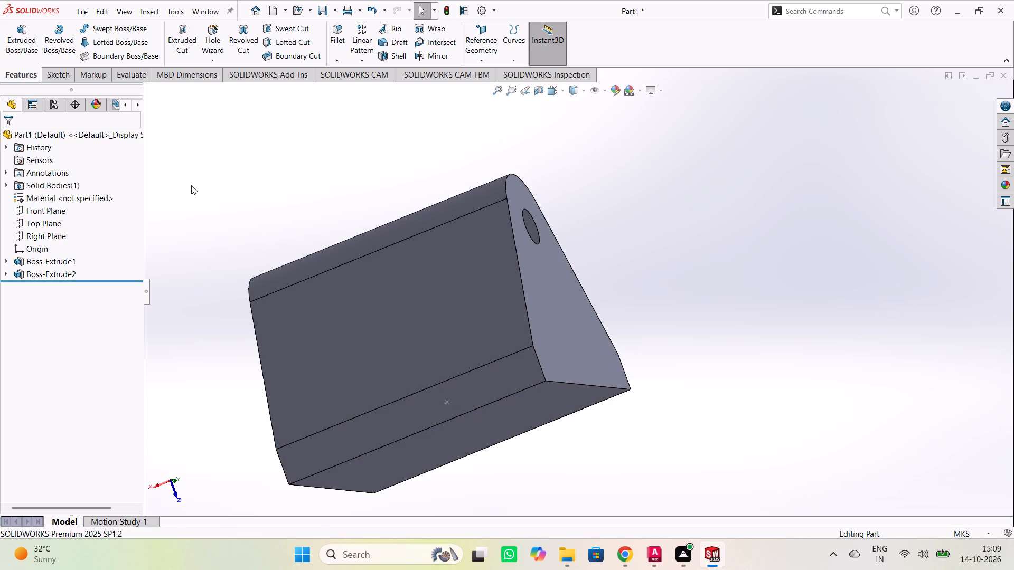
Inspect the extruded part from several sides, examining the lug's rounded face and through hole.
middle_drag(223, 150, 291, 262)
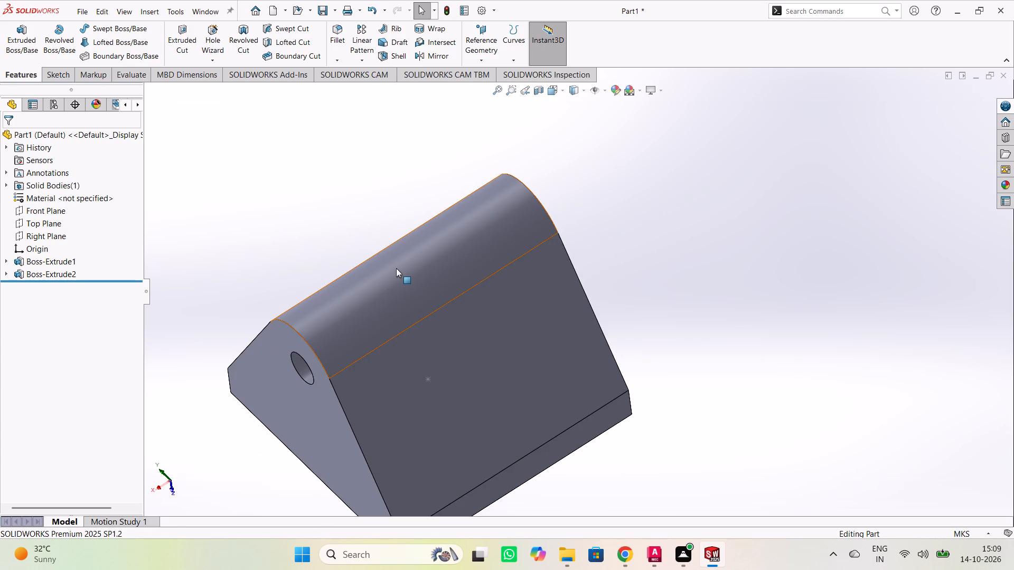
click(399, 265)
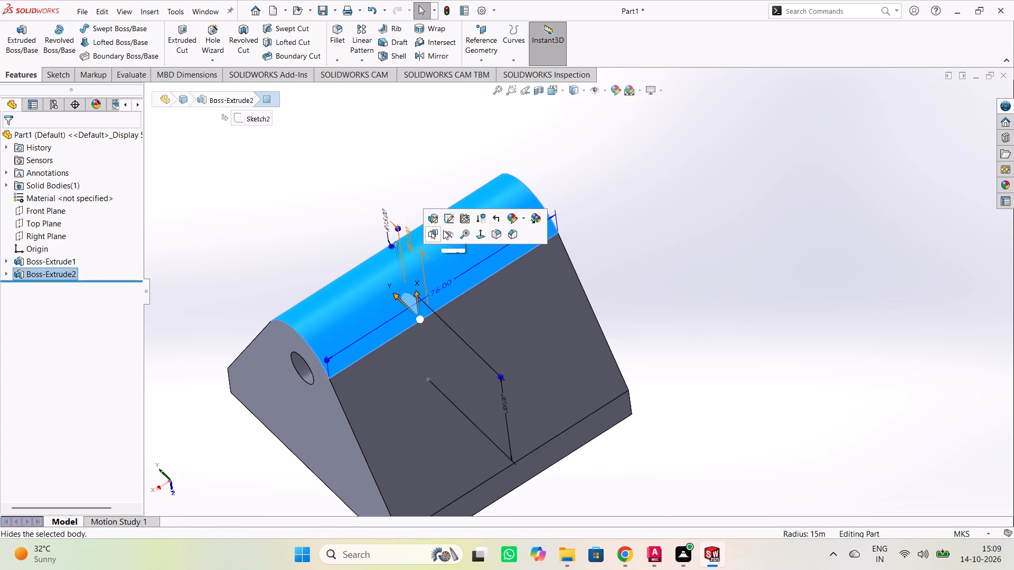
click(292, 199)
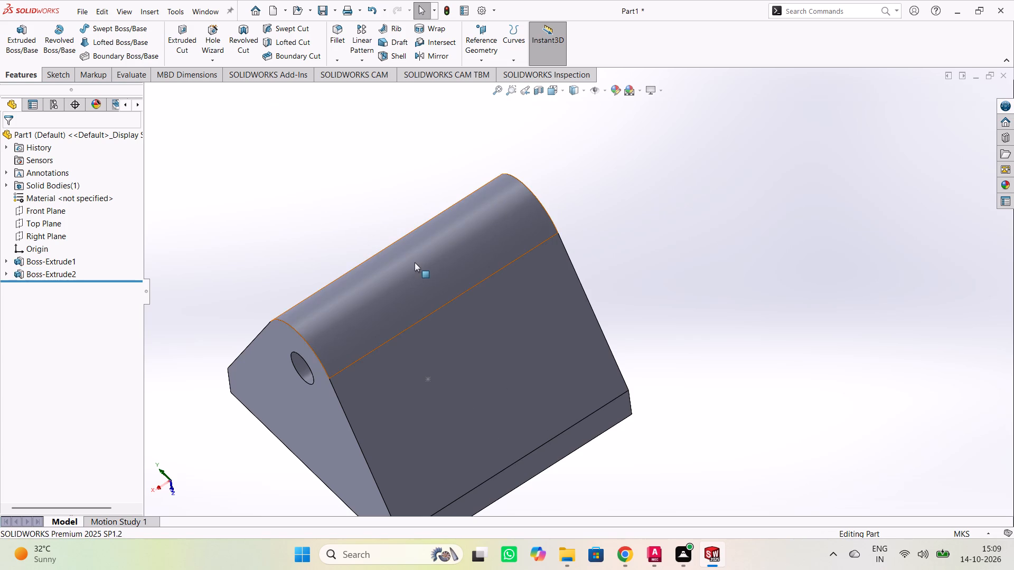
click(415, 262)
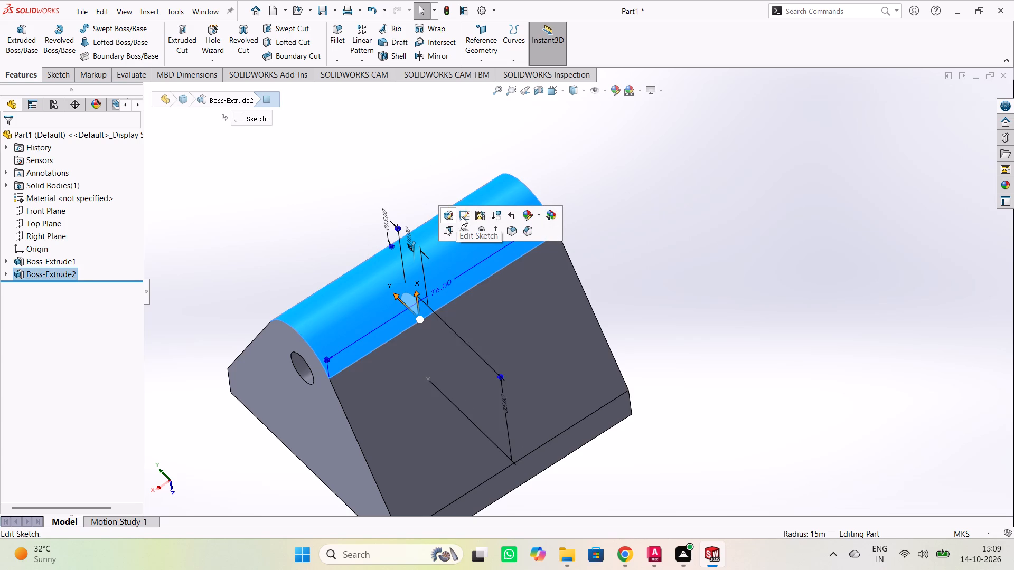
click(327, 176)
key(Escape)
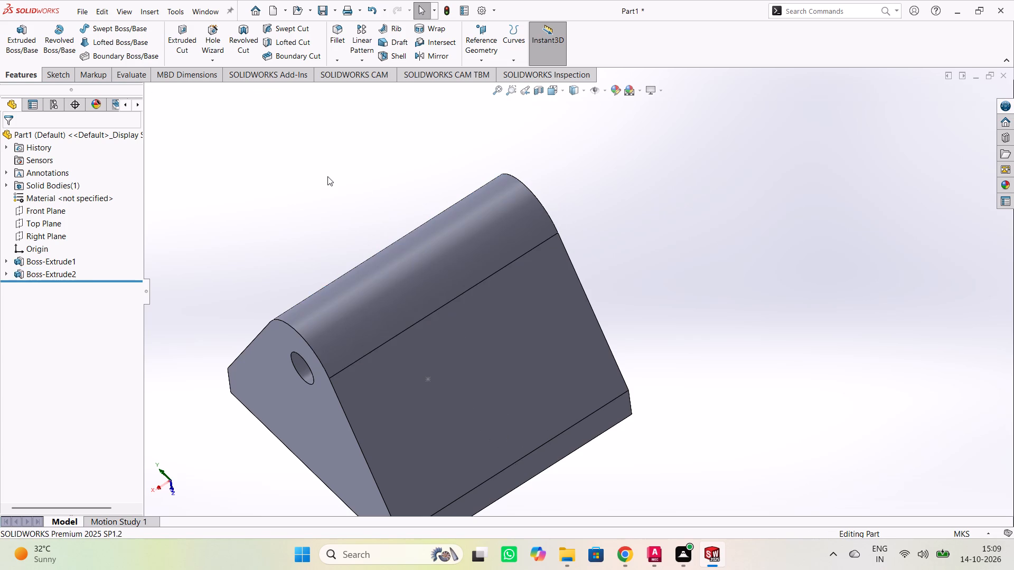
click(416, 246)
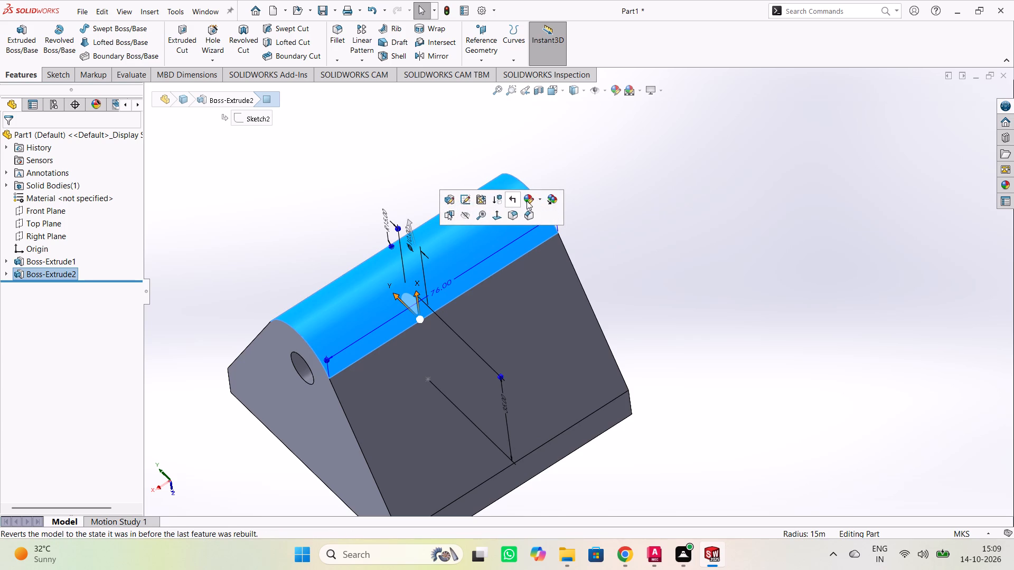
click(327, 142)
middle_drag(297, 136, 401, 161)
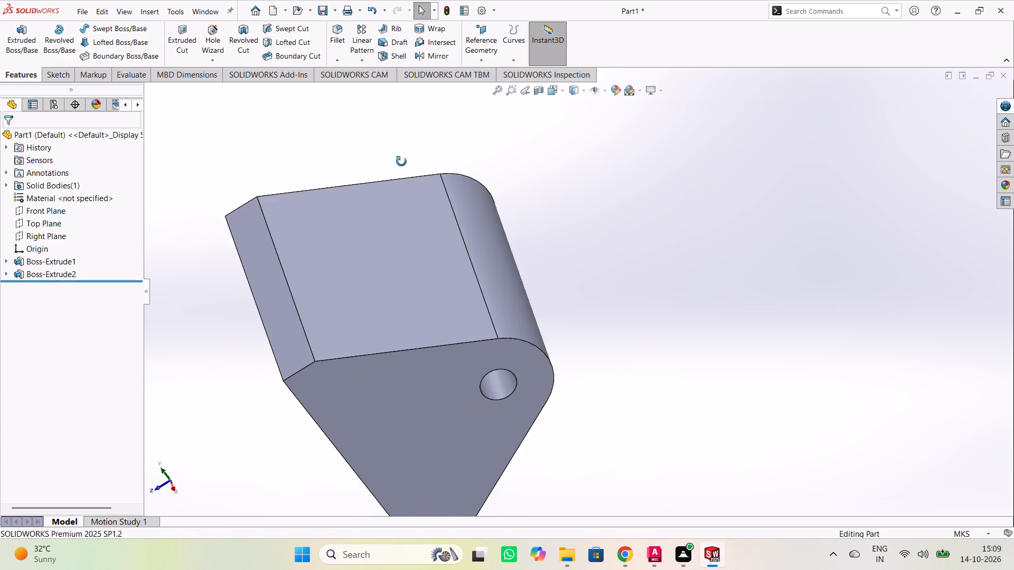
middle_drag(401, 161, 293, 181)
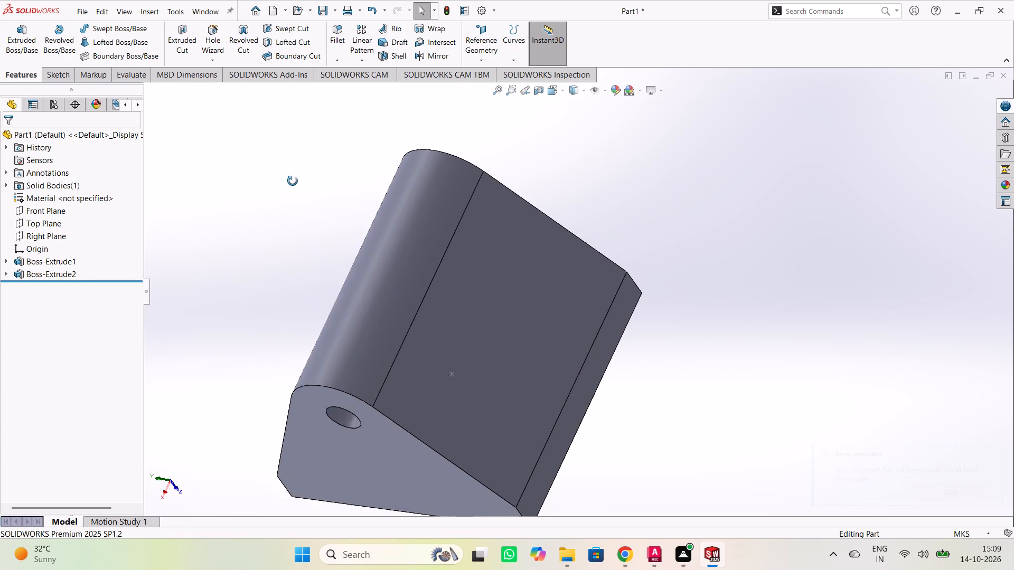
middle_drag(293, 181, 294, 175)
scroll(292, 215, up, 1)
middle_drag(292, 215, 376, 269)
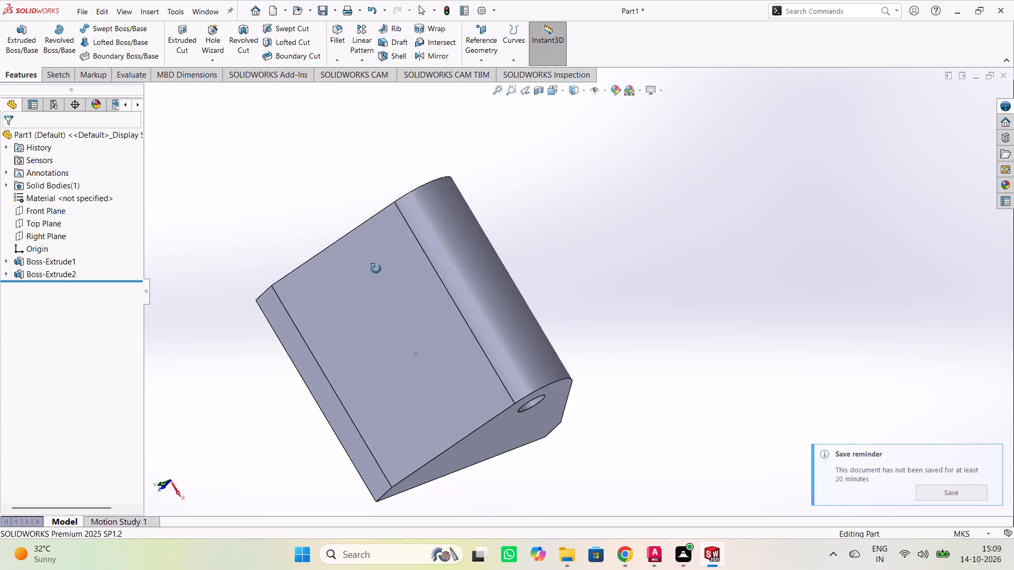
middle_drag(376, 269, 324, 269)
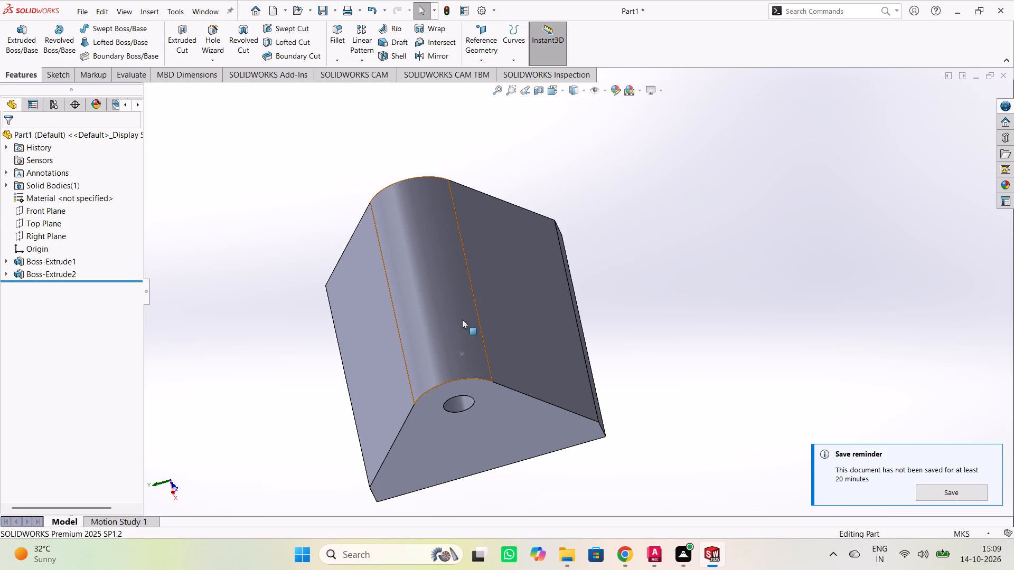
click(445, 306)
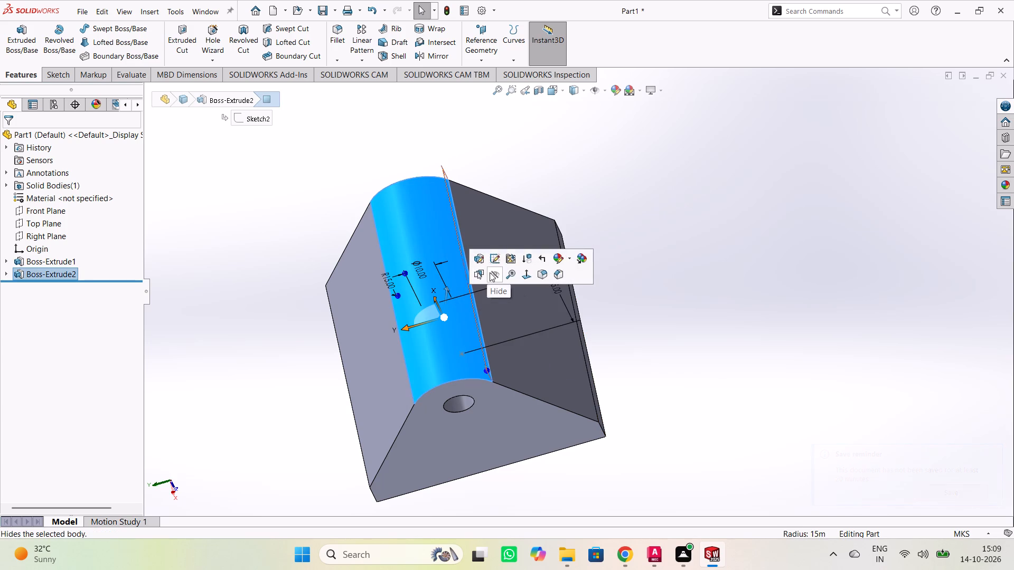
click(697, 222)
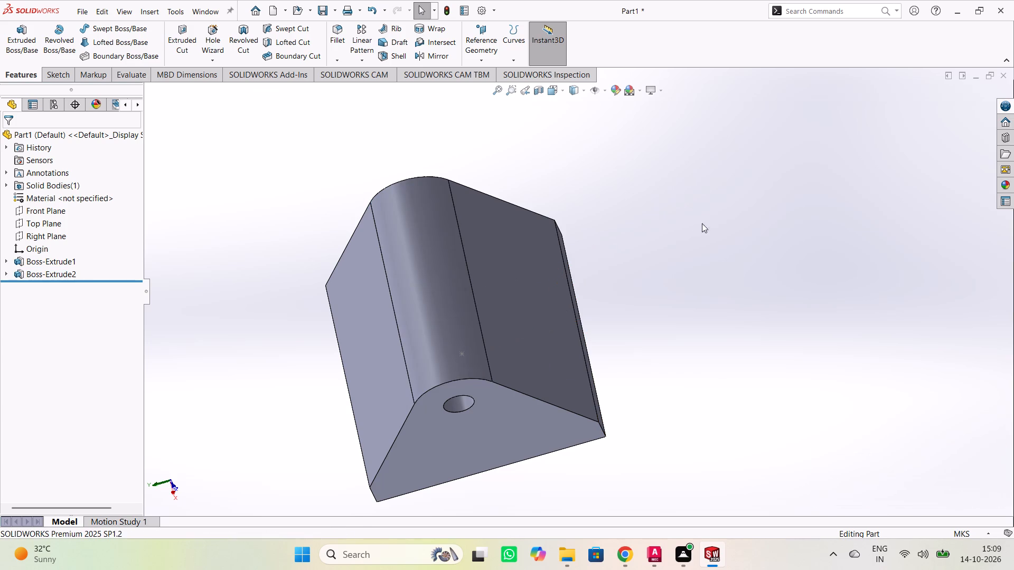
middle_drag(824, 230, 827, 382)
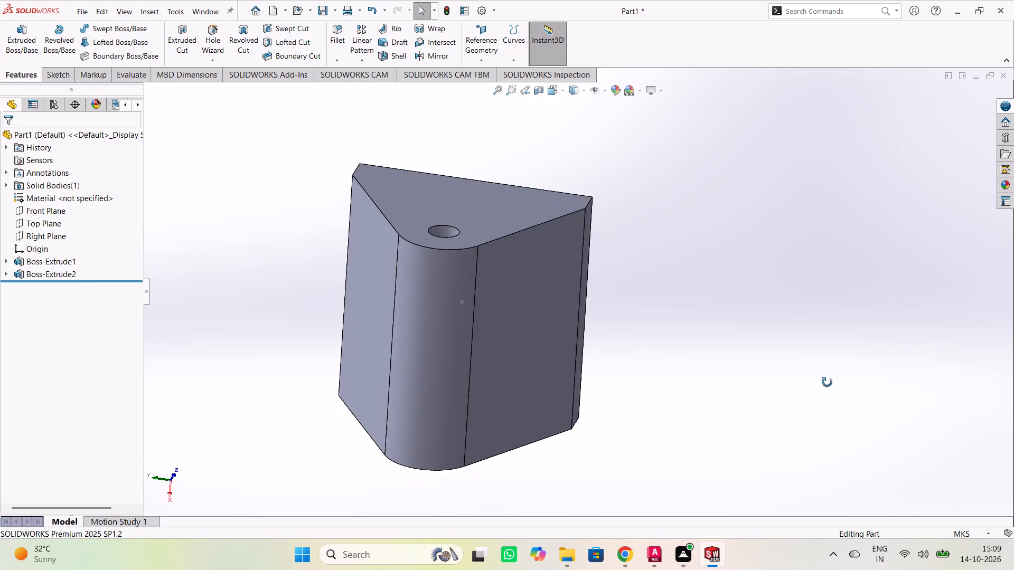
middle_drag(827, 382, 823, 383)
middle_drag(758, 300, 772, 245)
scroll(759, 299, up, 1)
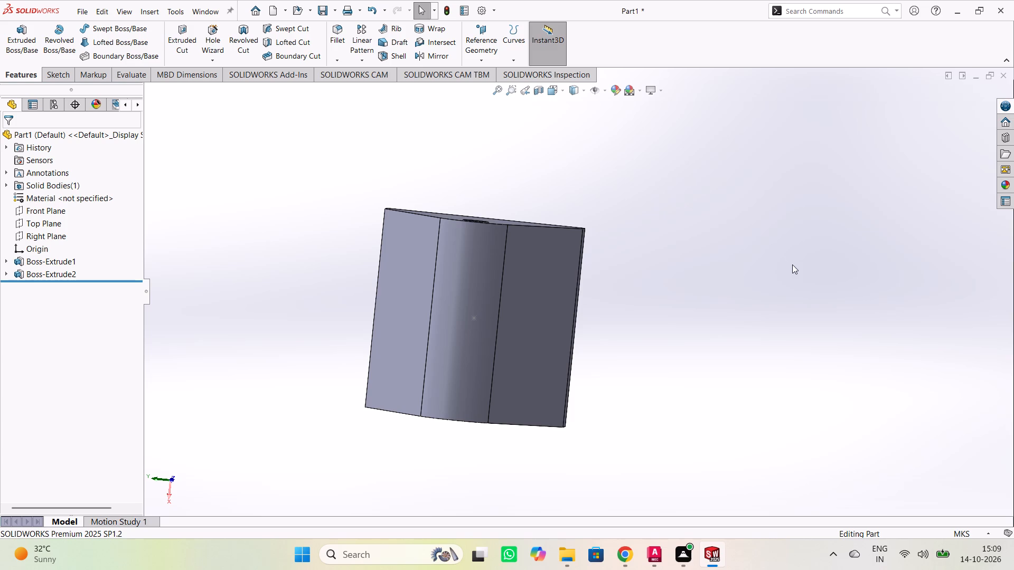
middle_drag(759, 295, 753, 282)
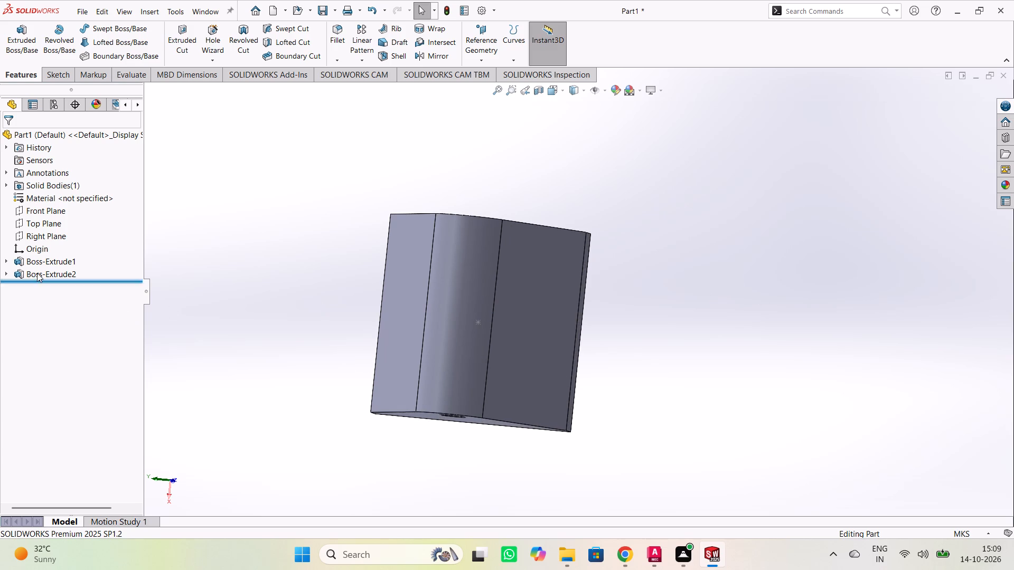
Compare the Front Plane and Top Plane with the lug's rounded face as possible references for further sketching.
click(43, 210)
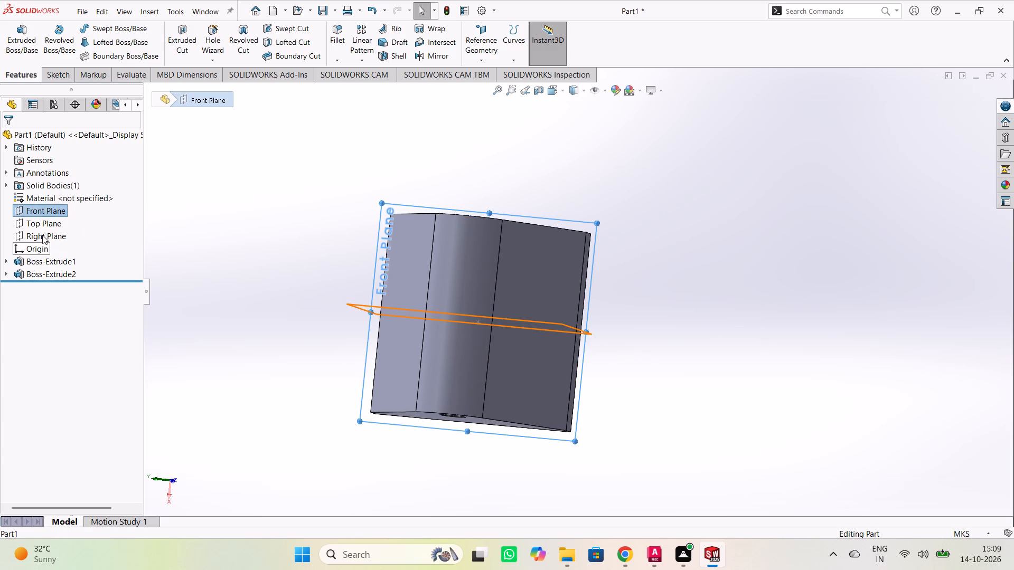
click(42, 224)
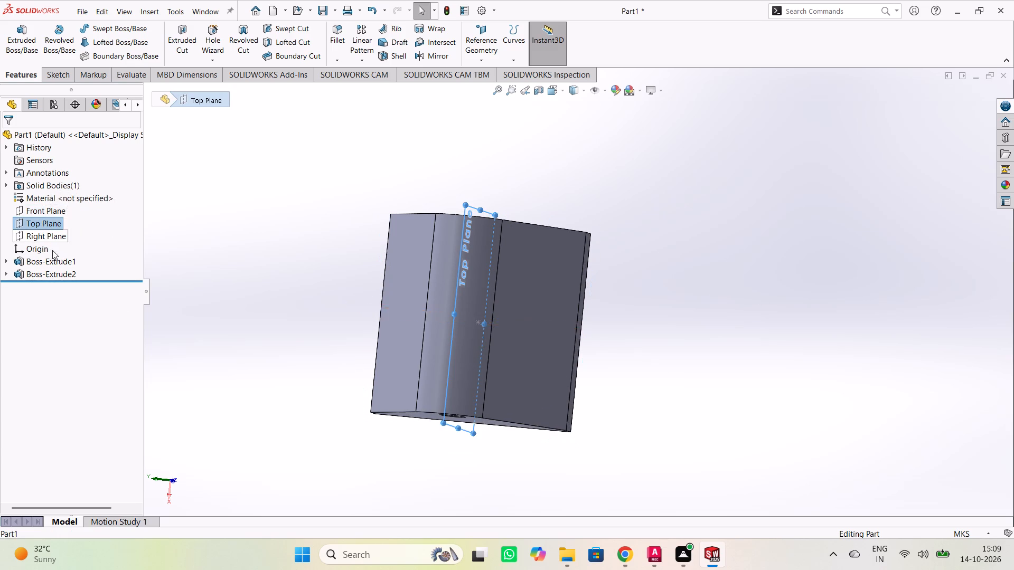
click(238, 292)
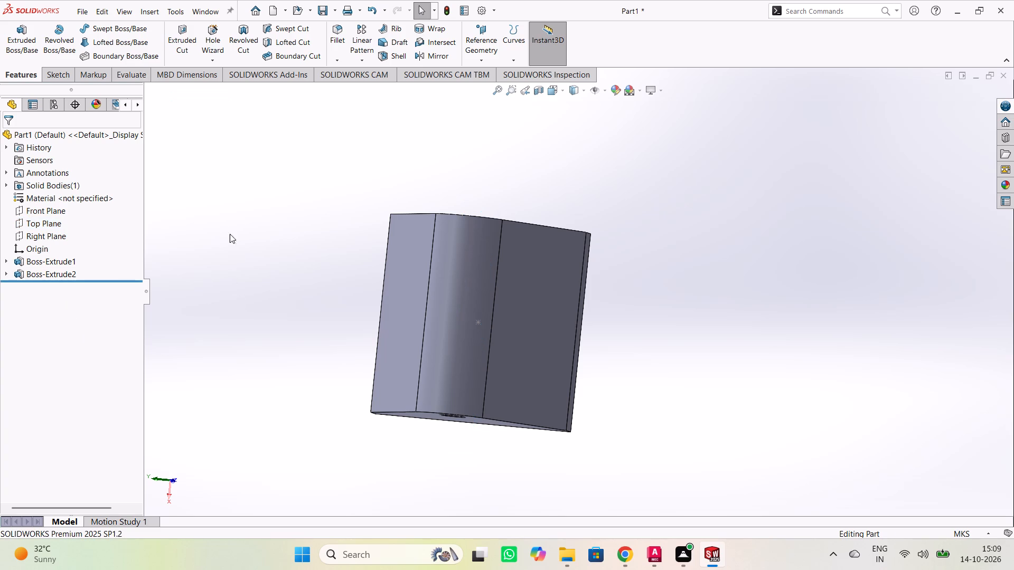
click(457, 283)
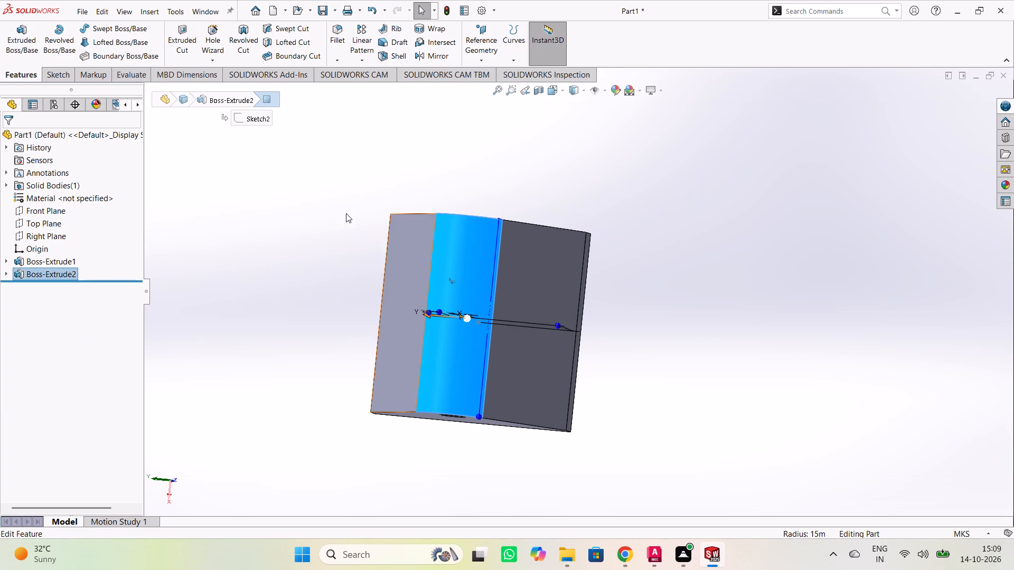
click(264, 204)
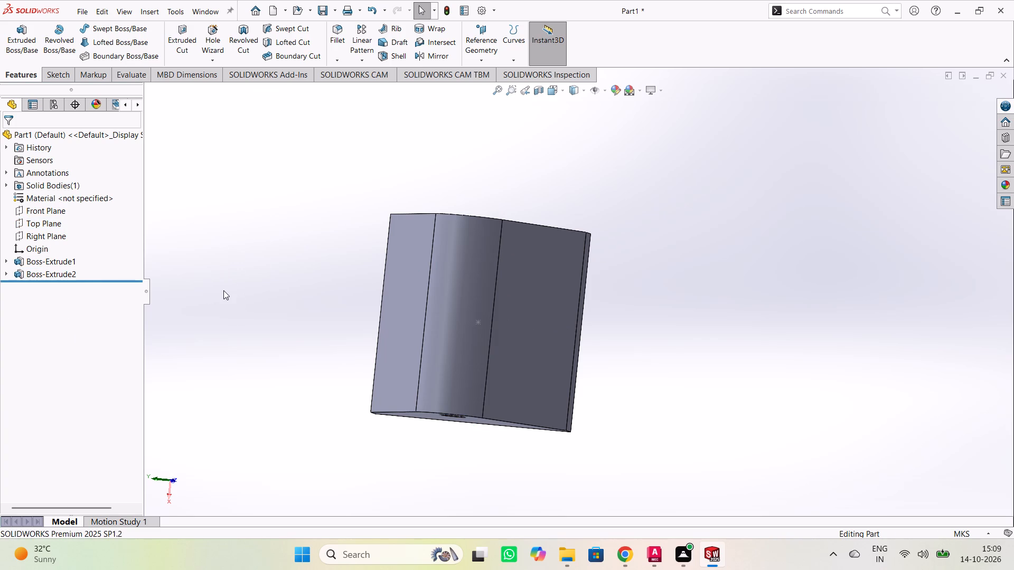
scroll(223, 290, down, 1)
scroll(223, 290, up, 3)
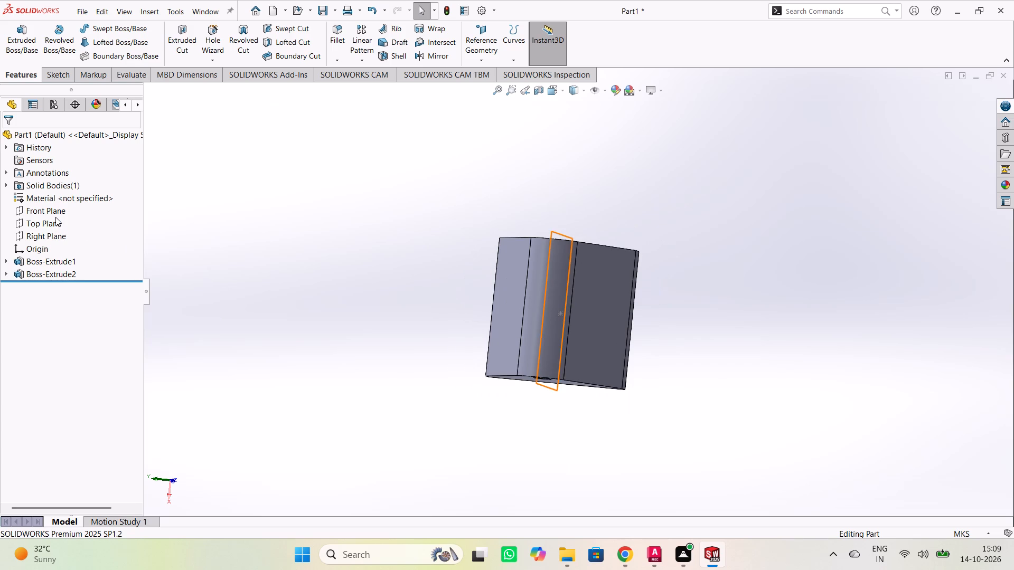
click(58, 209)
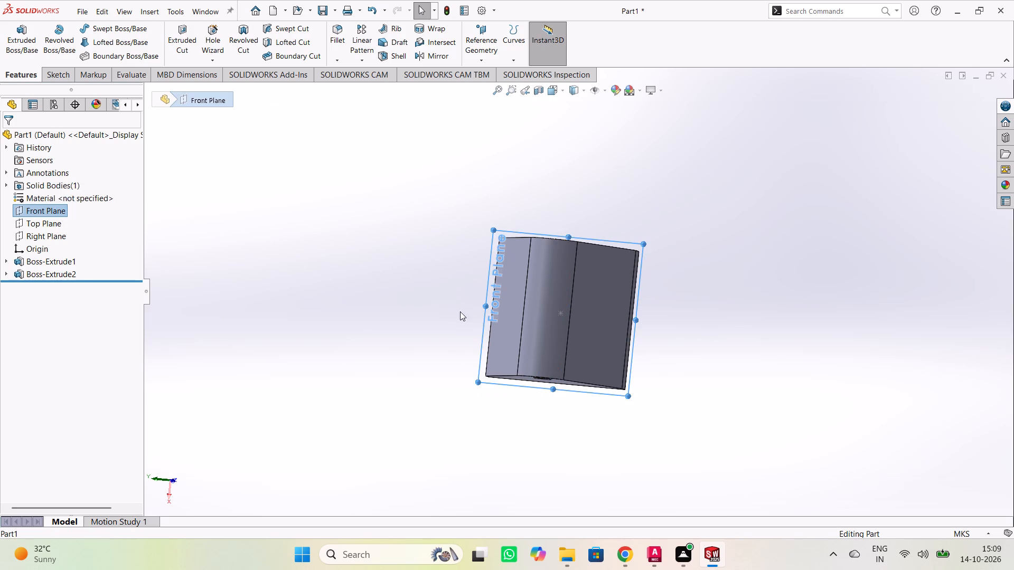
click(552, 307)
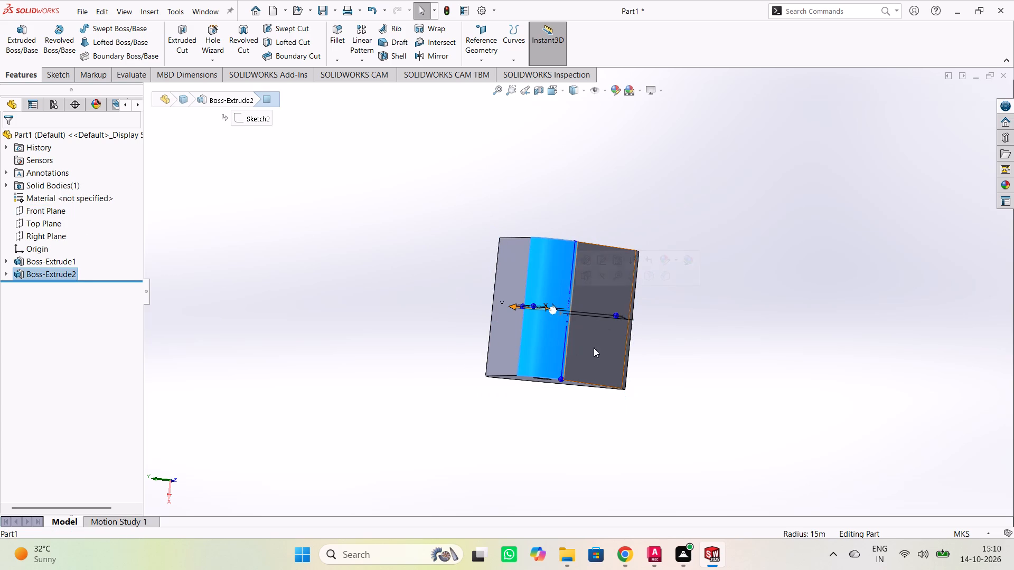
Undo the 76 m Mid Plane extrusion of the lug sketch.
click(723, 345)
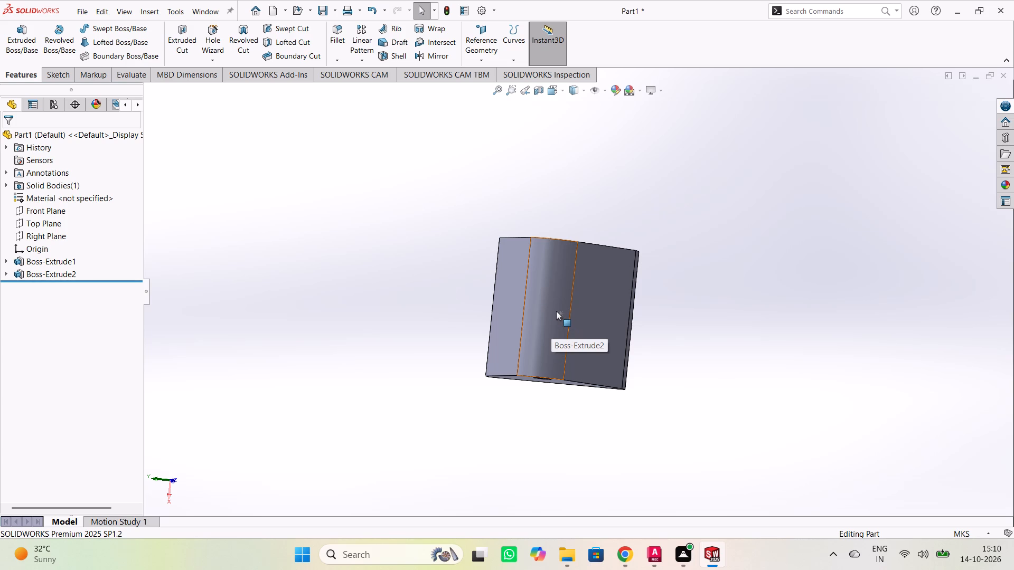
click(710, 280)
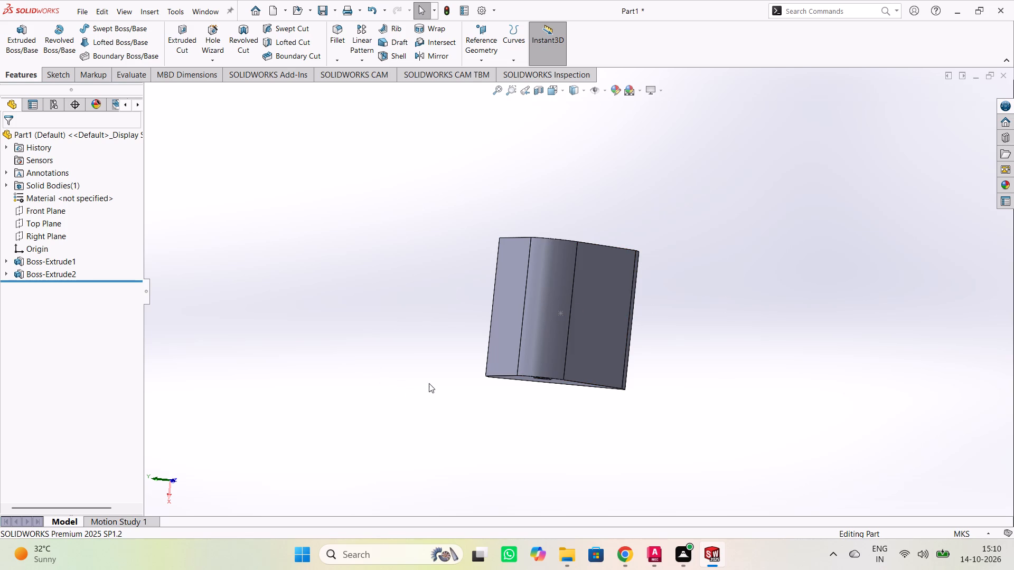
middle_drag(444, 404, 478, 225)
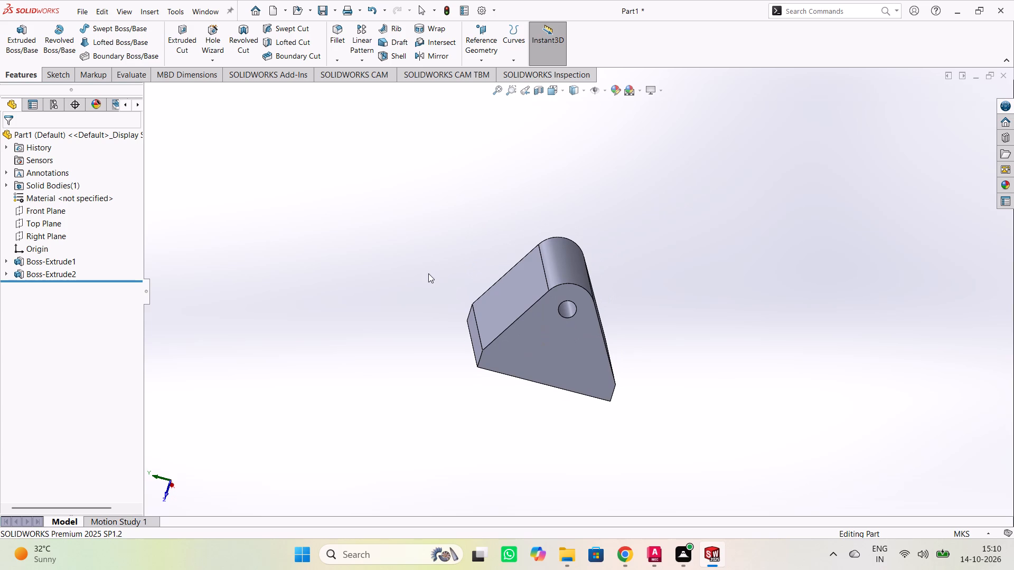
key(ctrl+z)
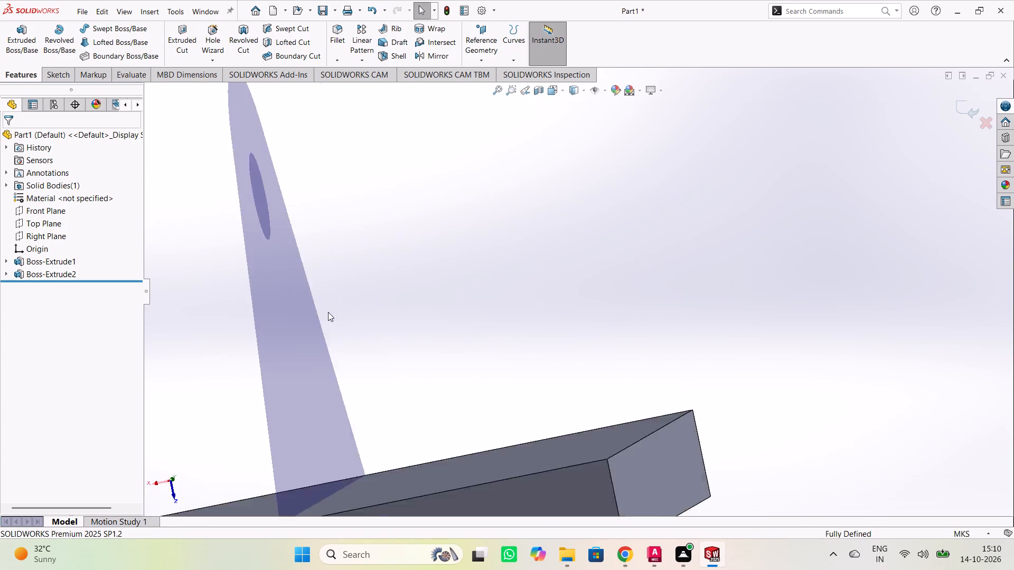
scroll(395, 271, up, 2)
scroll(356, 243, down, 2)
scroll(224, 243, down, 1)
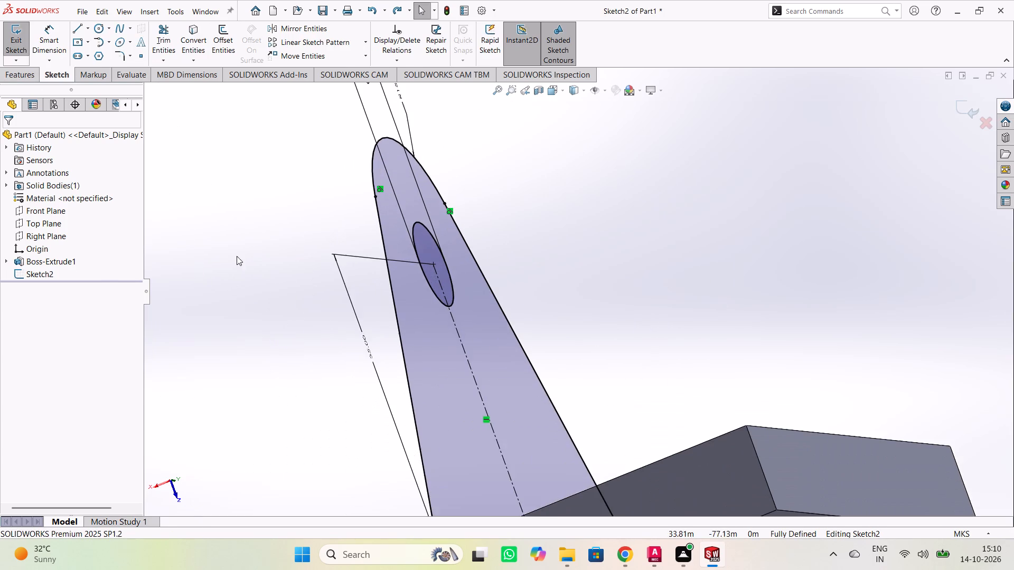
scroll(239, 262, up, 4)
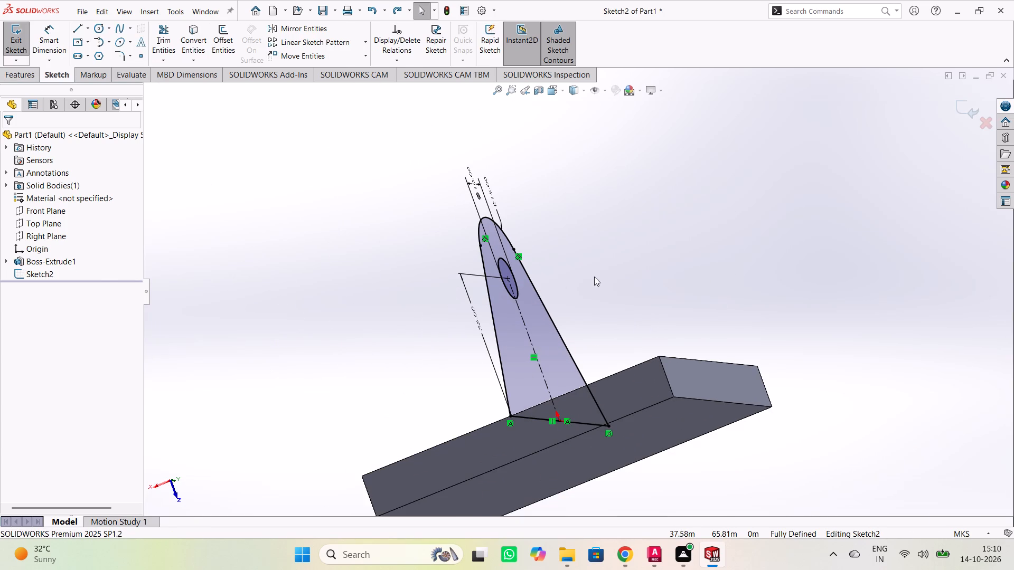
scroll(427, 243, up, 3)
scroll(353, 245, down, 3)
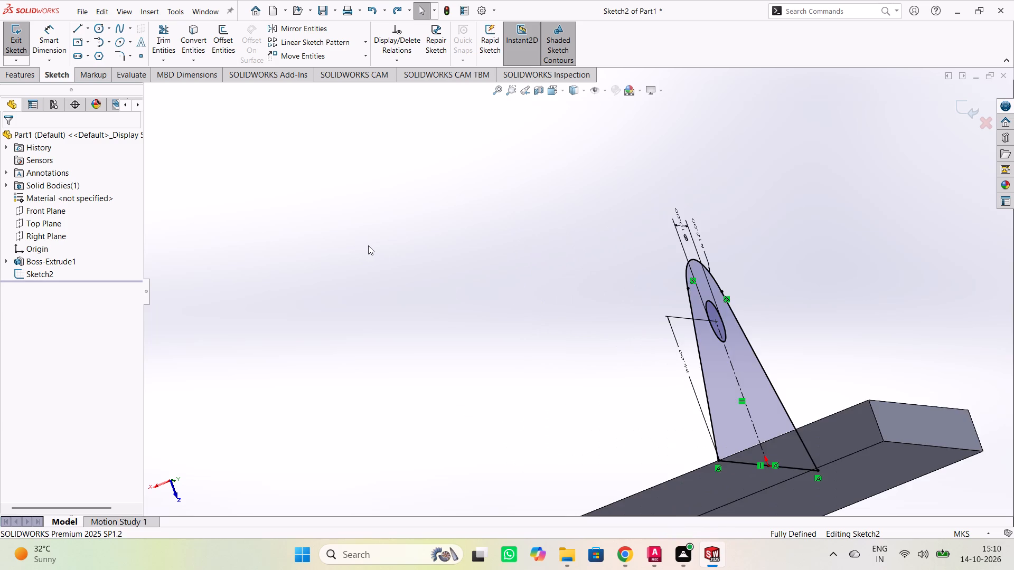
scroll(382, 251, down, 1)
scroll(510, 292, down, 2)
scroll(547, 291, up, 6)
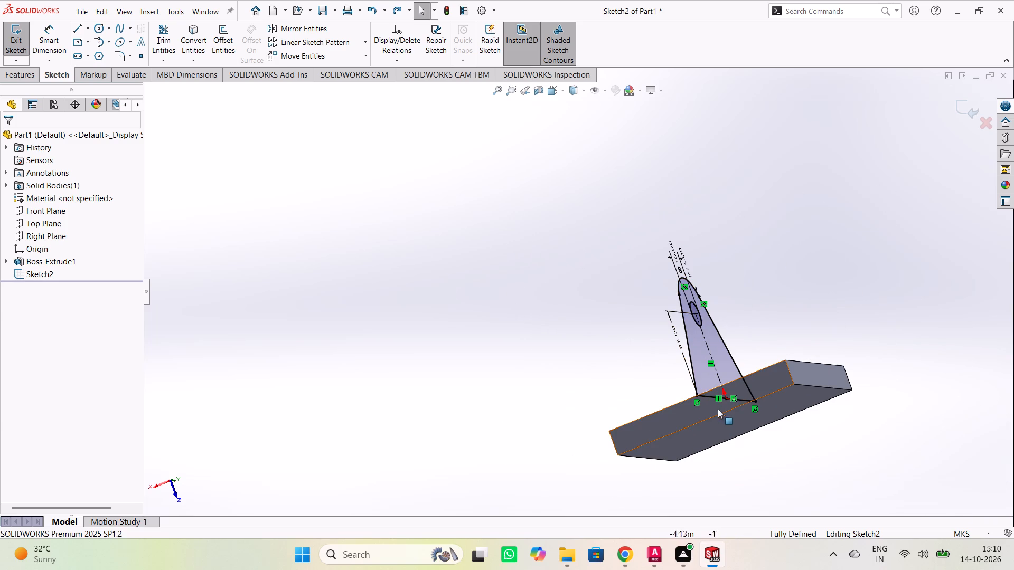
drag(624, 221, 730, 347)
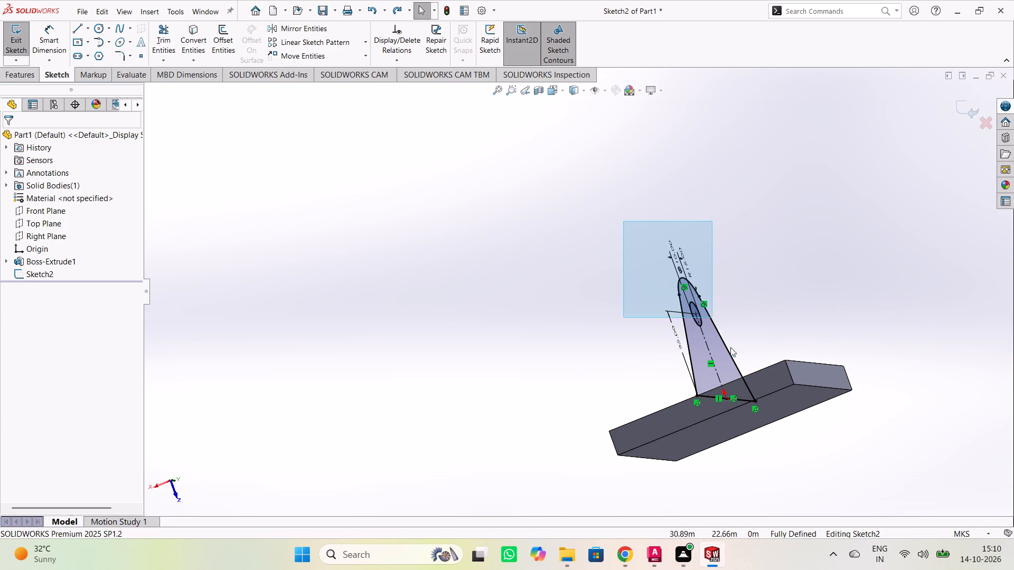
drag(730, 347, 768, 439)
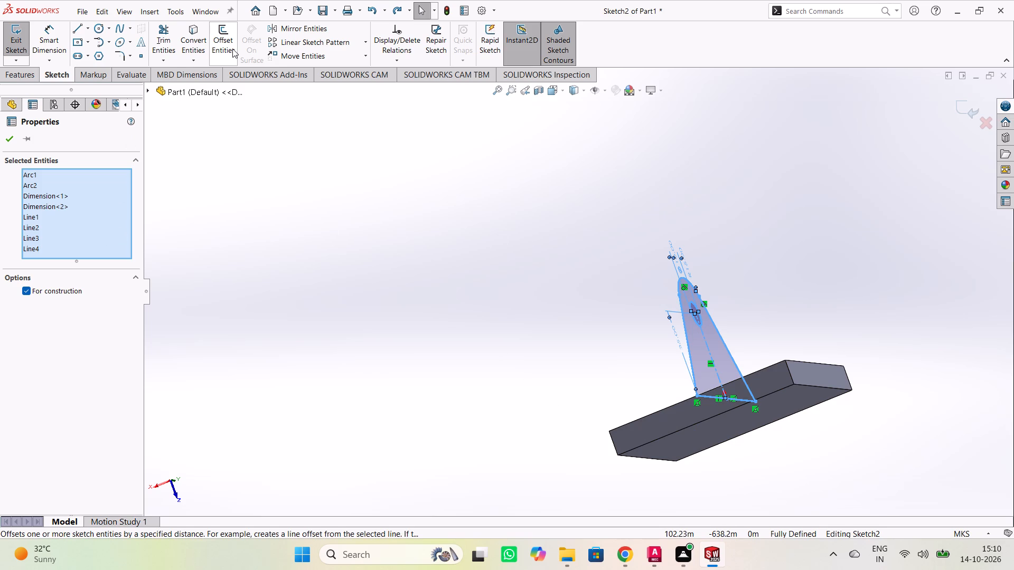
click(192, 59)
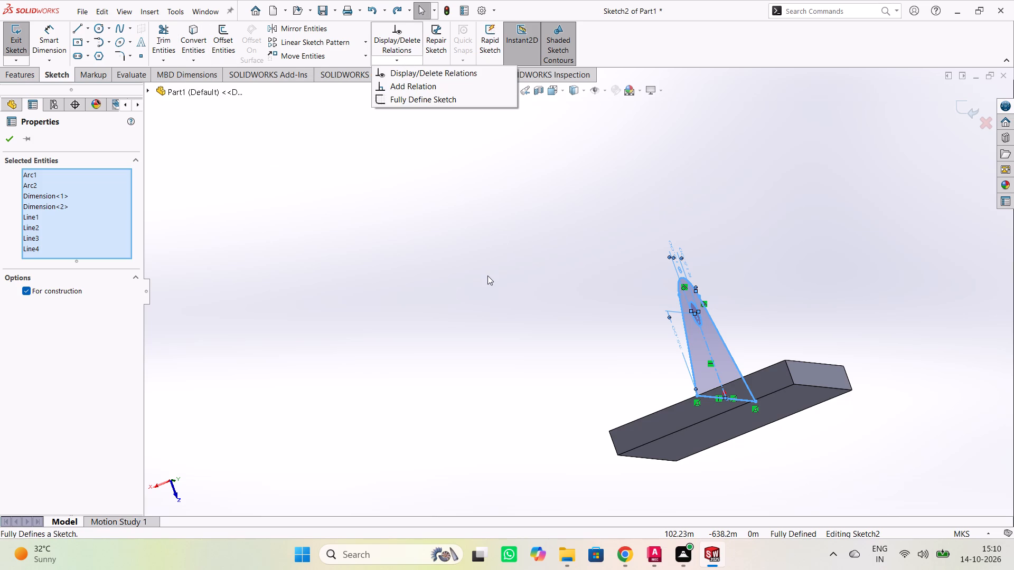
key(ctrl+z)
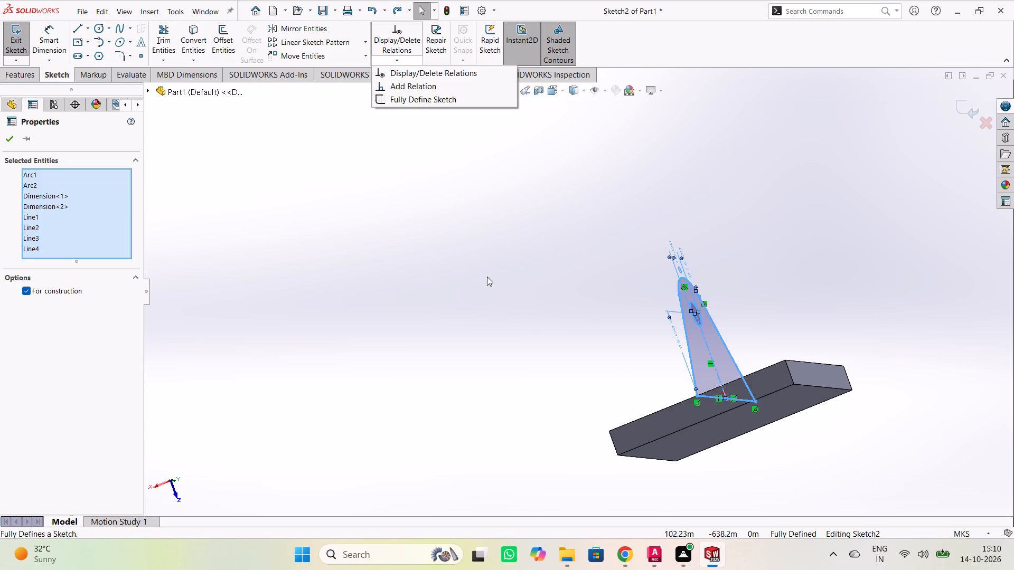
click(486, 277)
Undo the lug sketch's dimensions one after another, including the 15 m arc radius, and undo the hole circle.
key(ctrl+z)
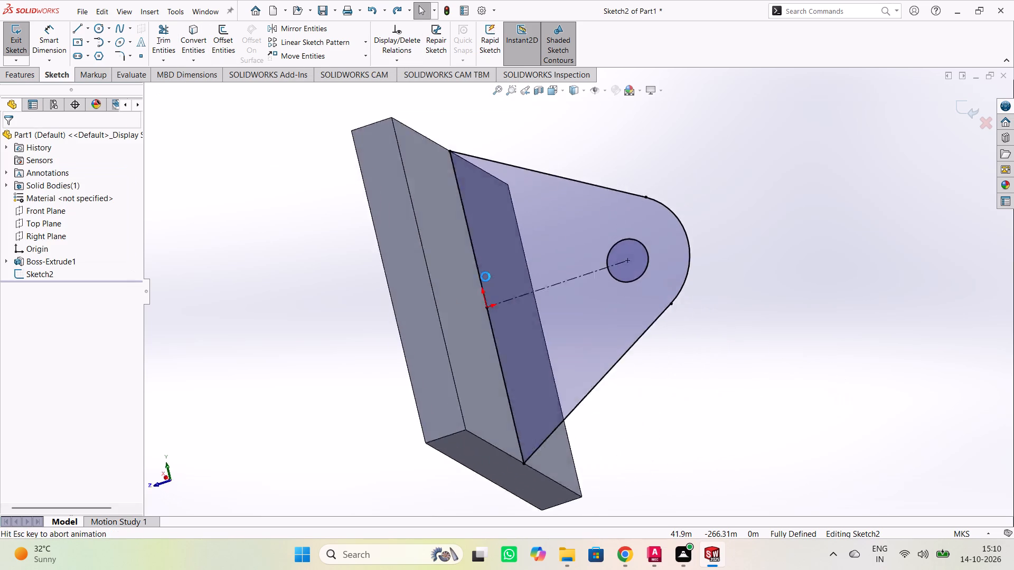
key(ctrl+z)
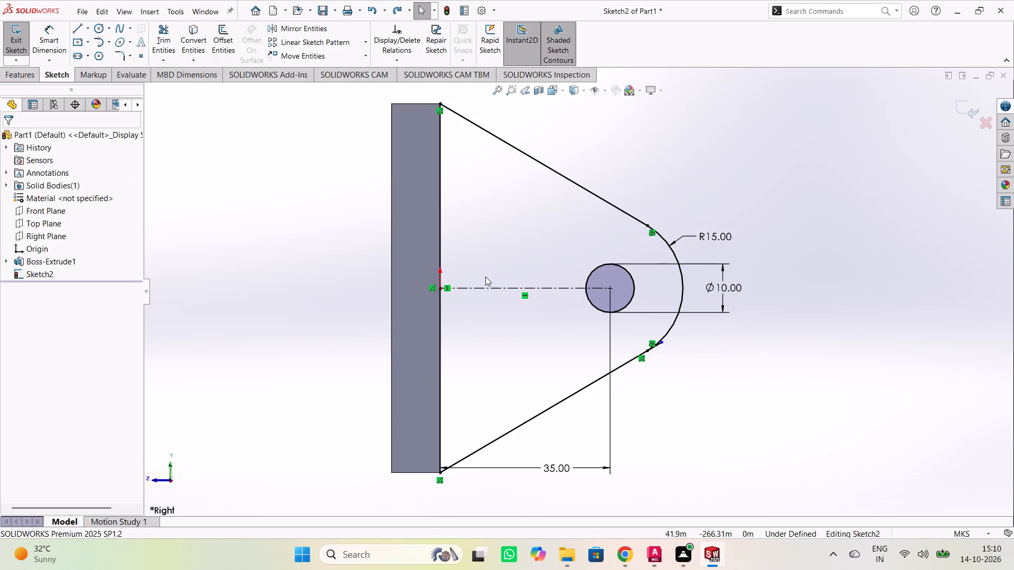
key(ctrl+z)
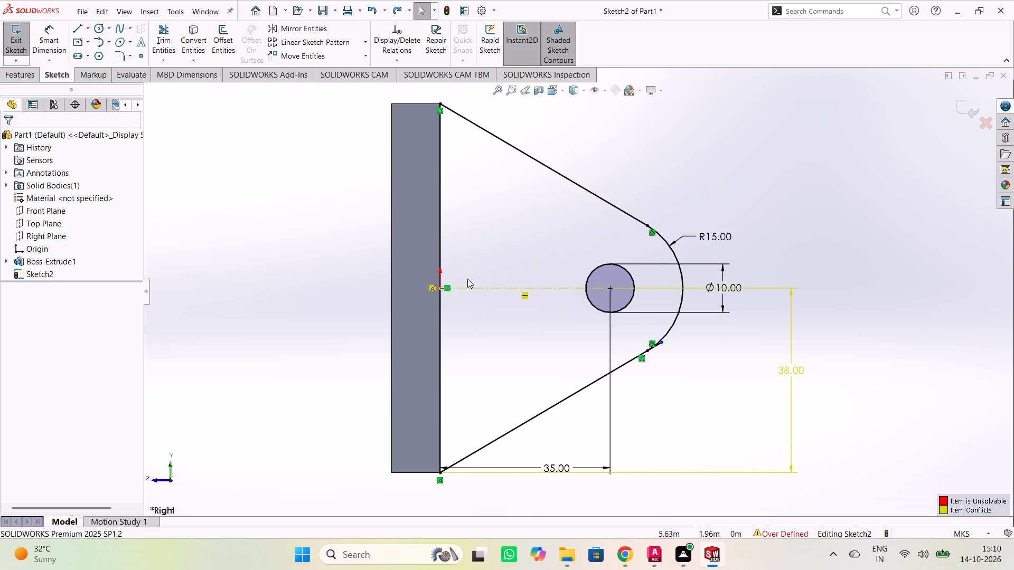
key(ctrl+z)
key(ctrl+z)
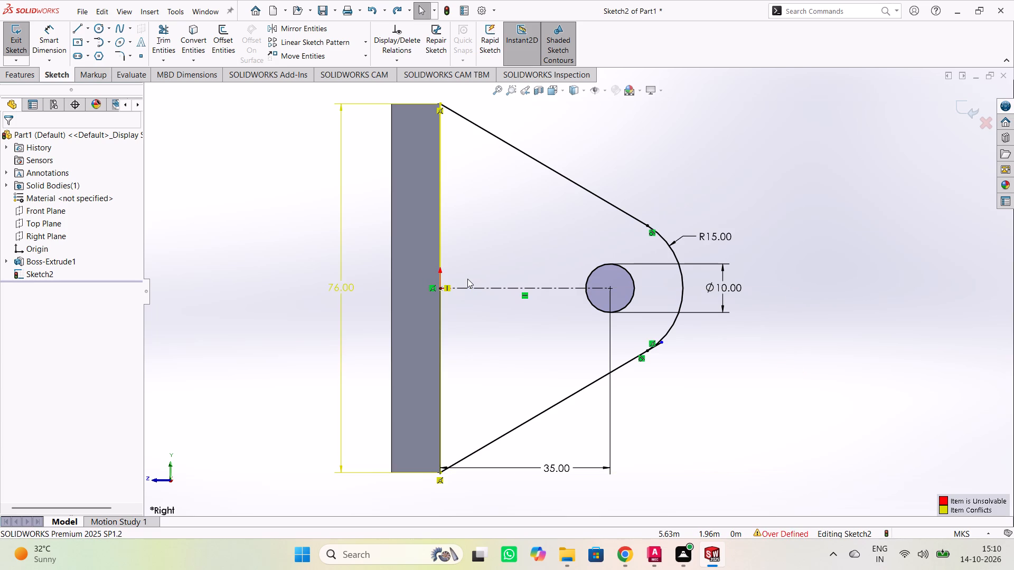
key(ctrl+z)
key(ctrl+z)
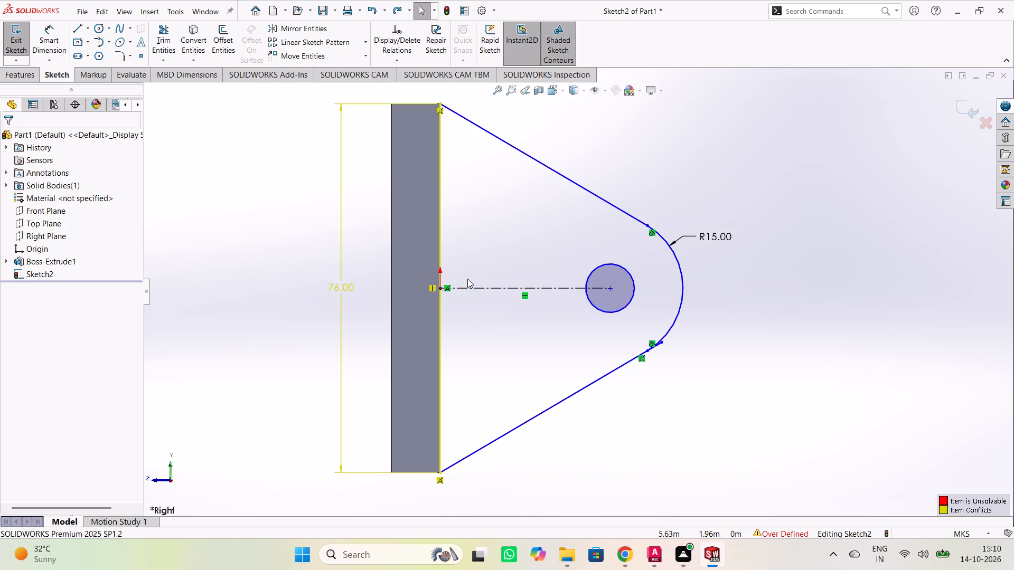
key(ctrl+z)
key(ctrl+z)
key(ctrl+z)
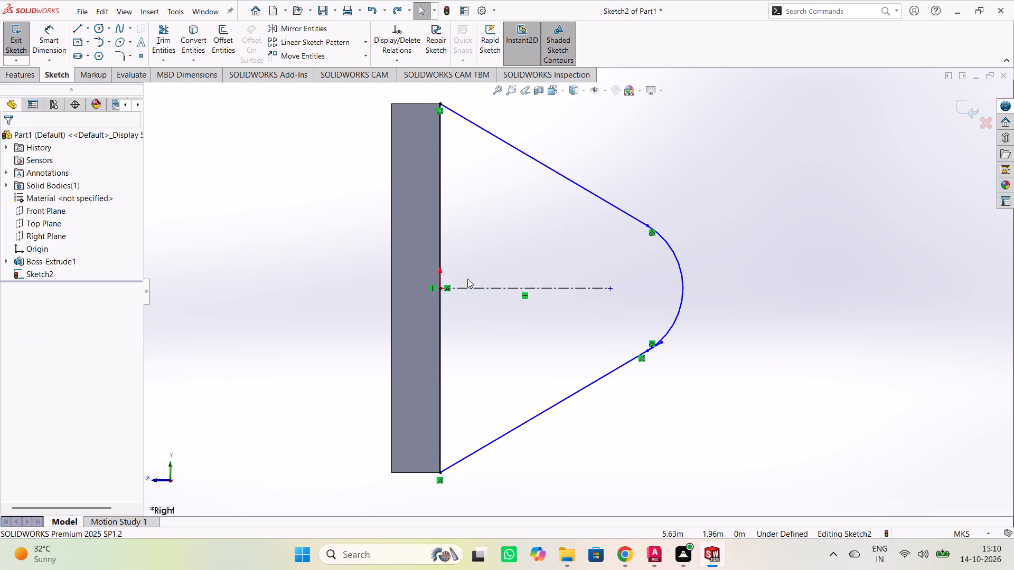
Undo the rest of the lug sketch: the trimmed arc, slanted lines, outer circle, centerline and vertical line along the plate.
key(z)
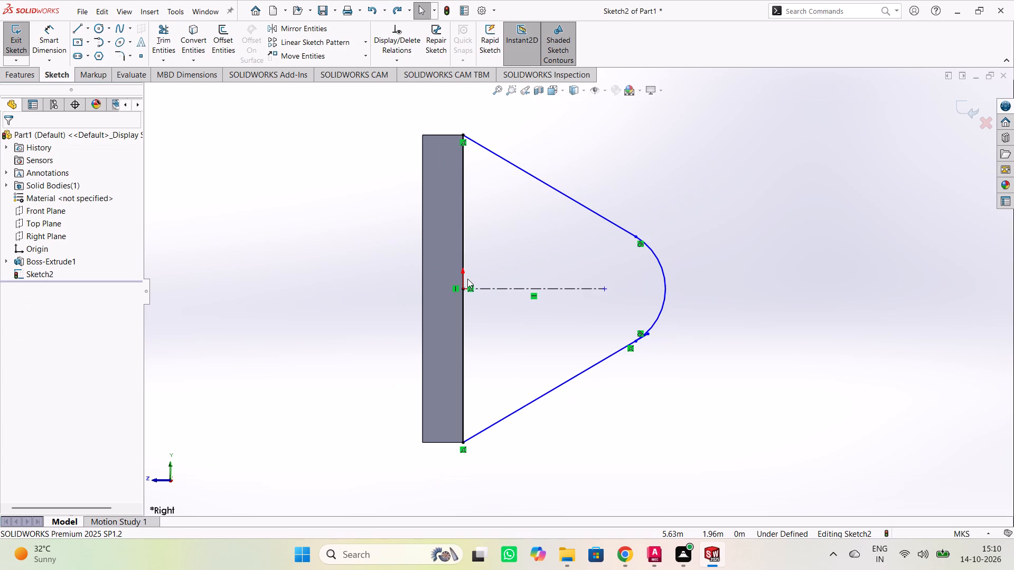
key(ctrl+z)
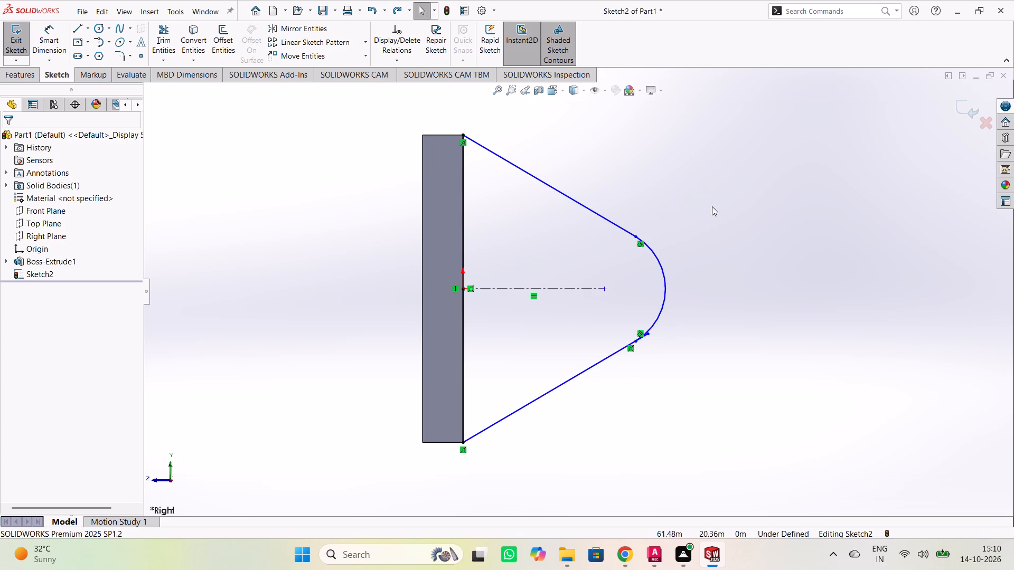
key(ctrl+z)
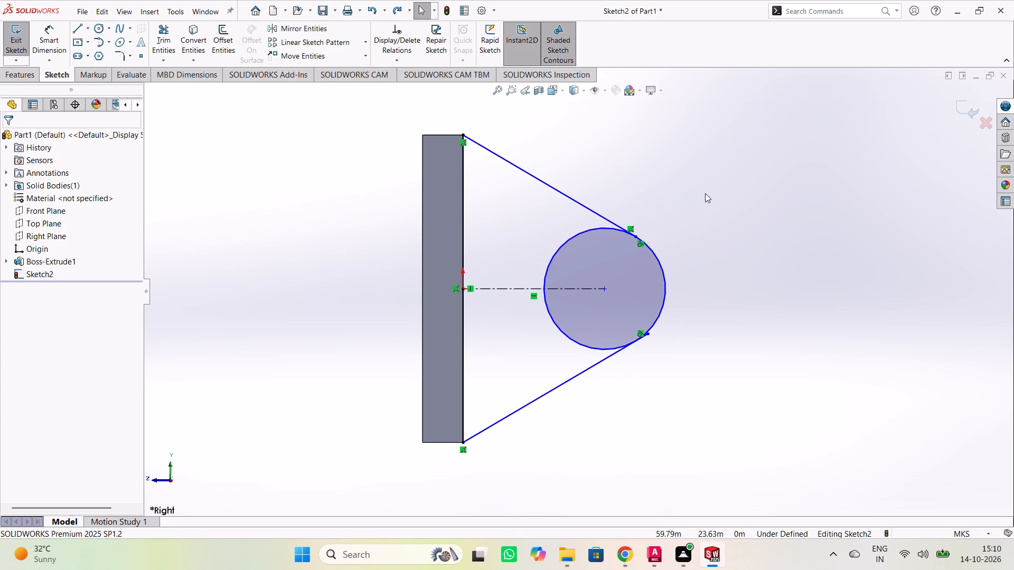
key(ctrl+z)
key(ctrl+z)
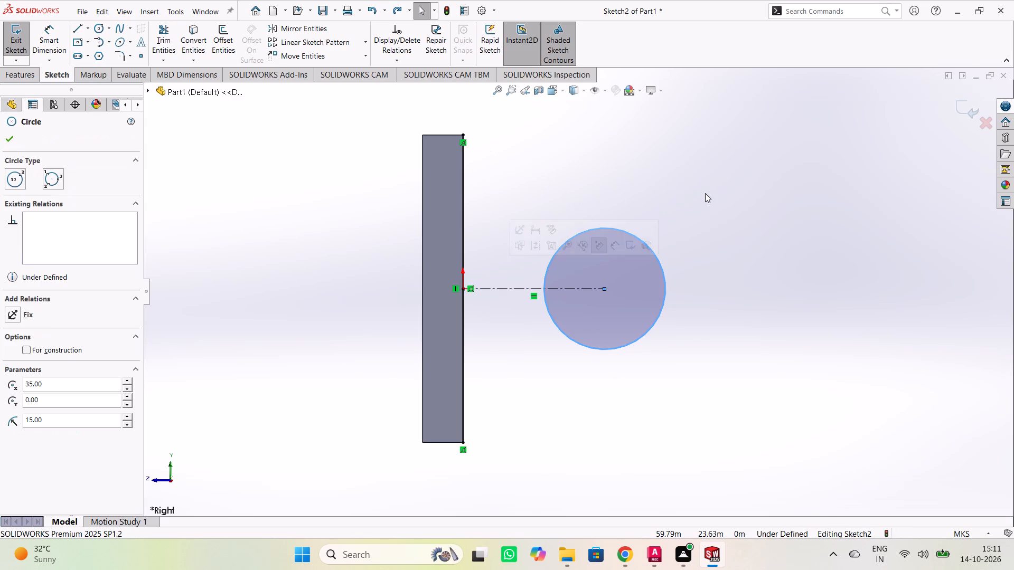
key(ctrl+z)
key(ctrl+z)
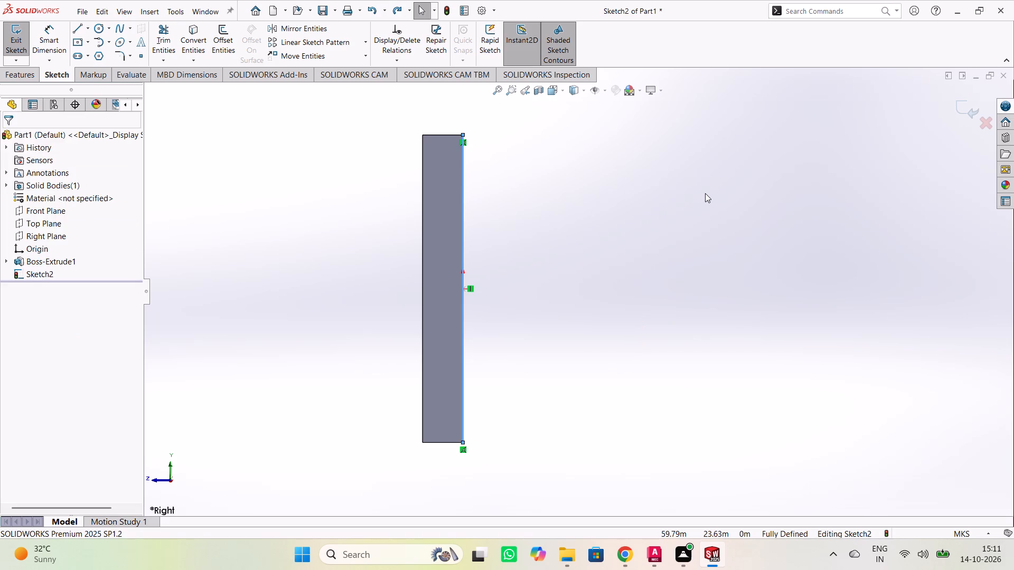
click(449, 313)
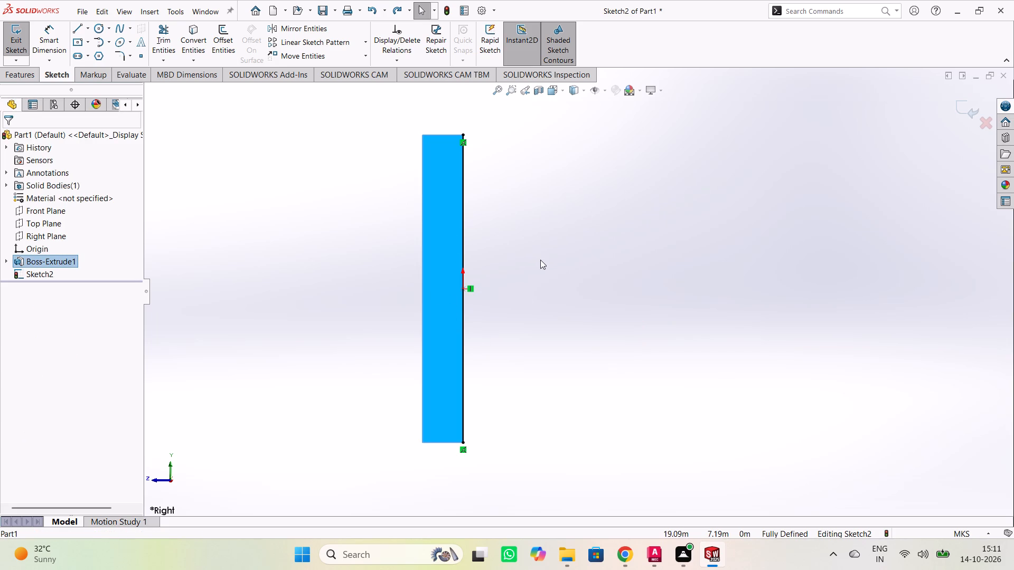
key(ctrl+z)
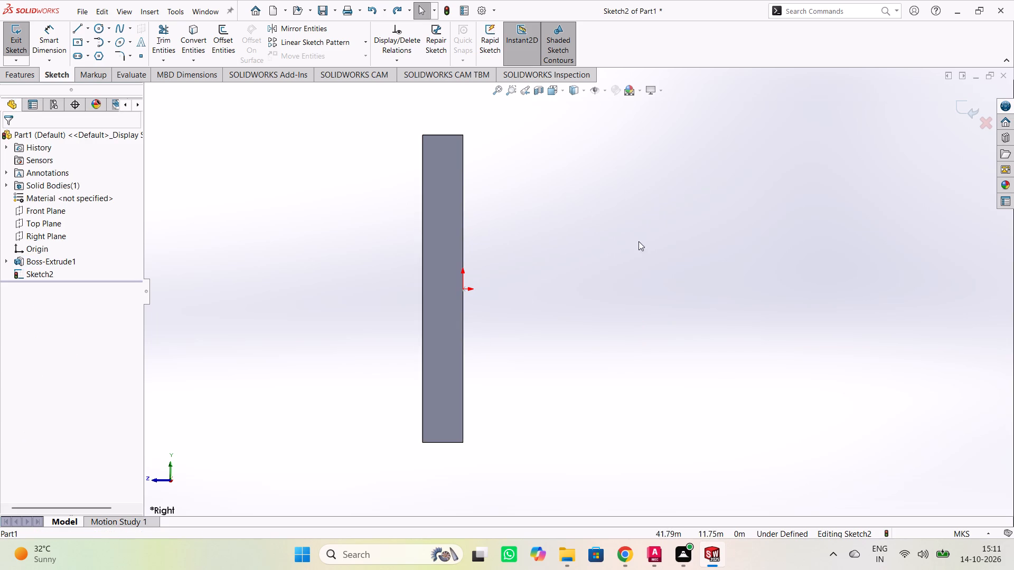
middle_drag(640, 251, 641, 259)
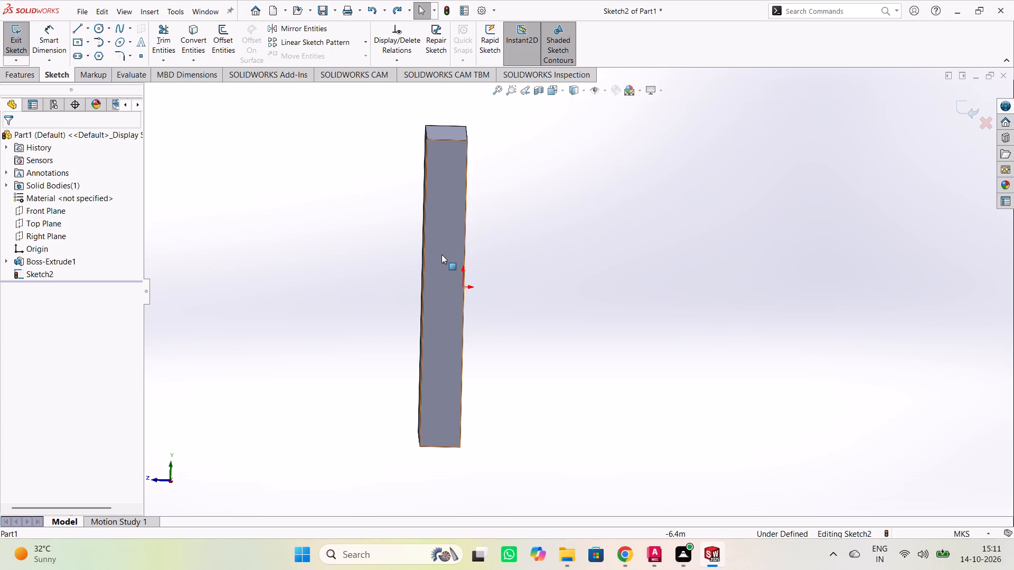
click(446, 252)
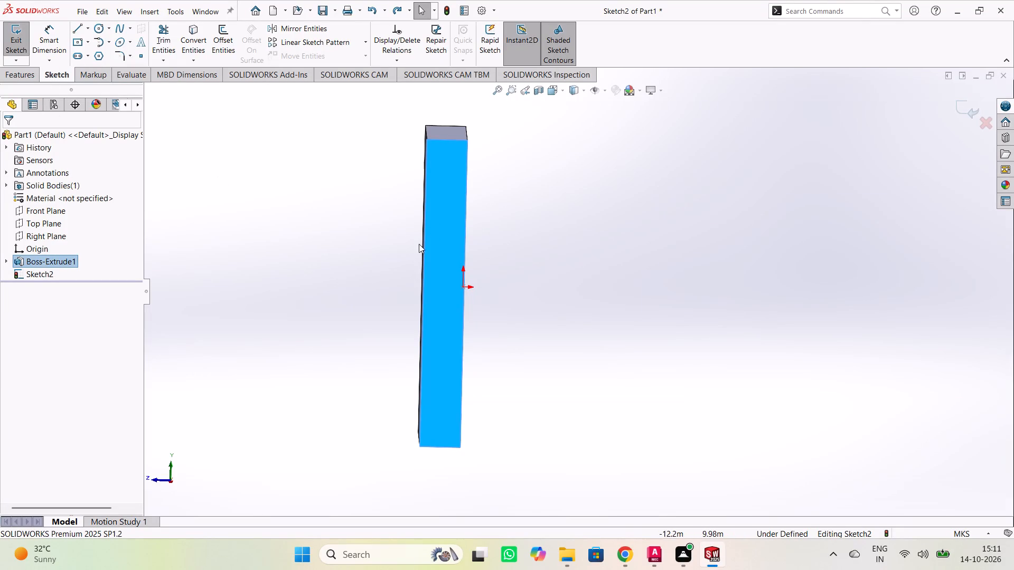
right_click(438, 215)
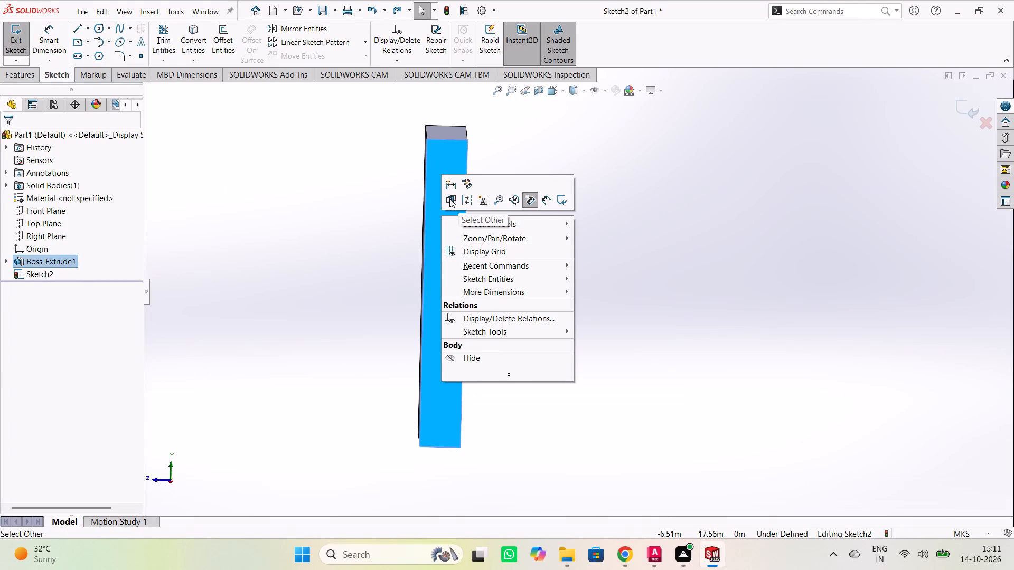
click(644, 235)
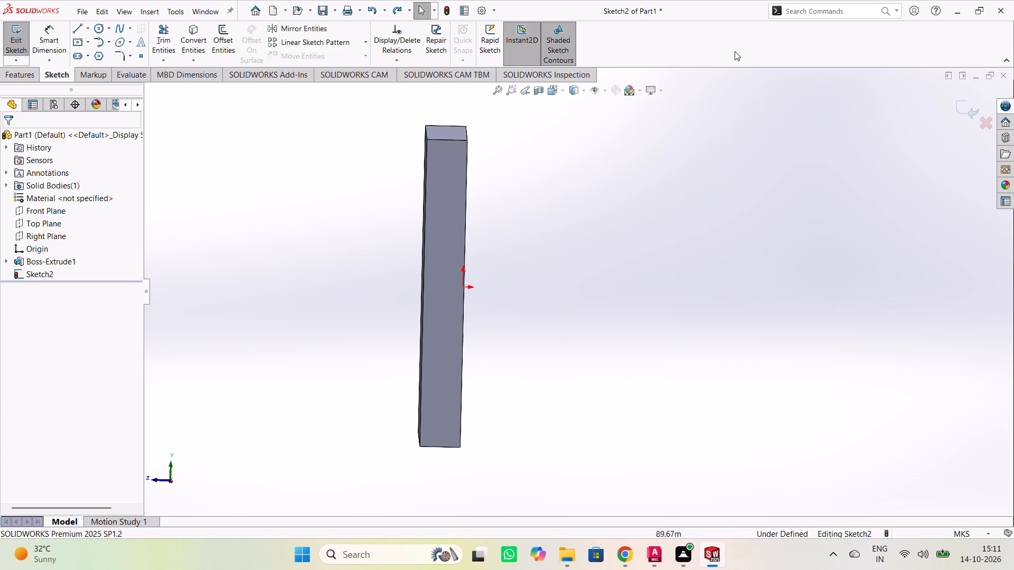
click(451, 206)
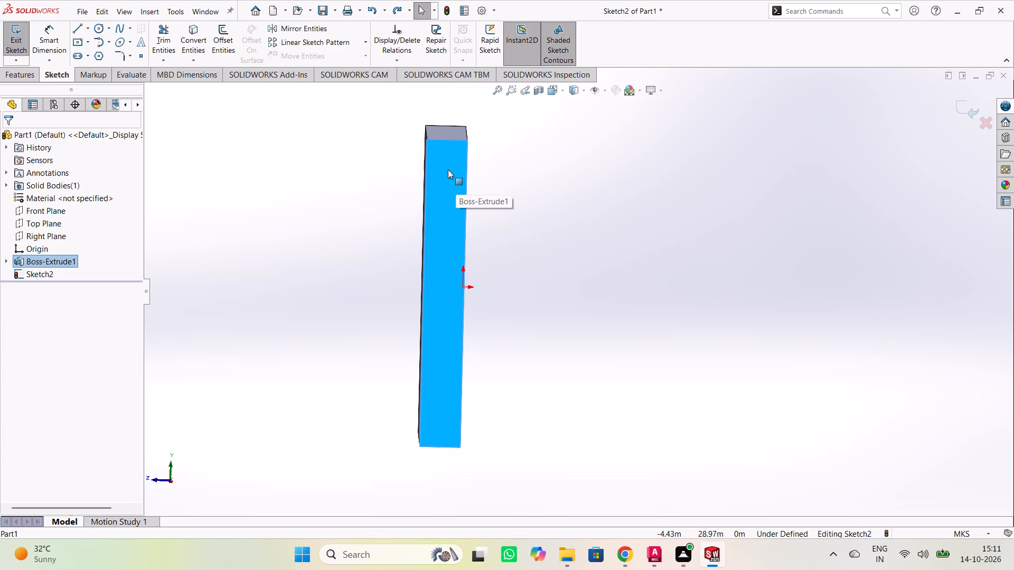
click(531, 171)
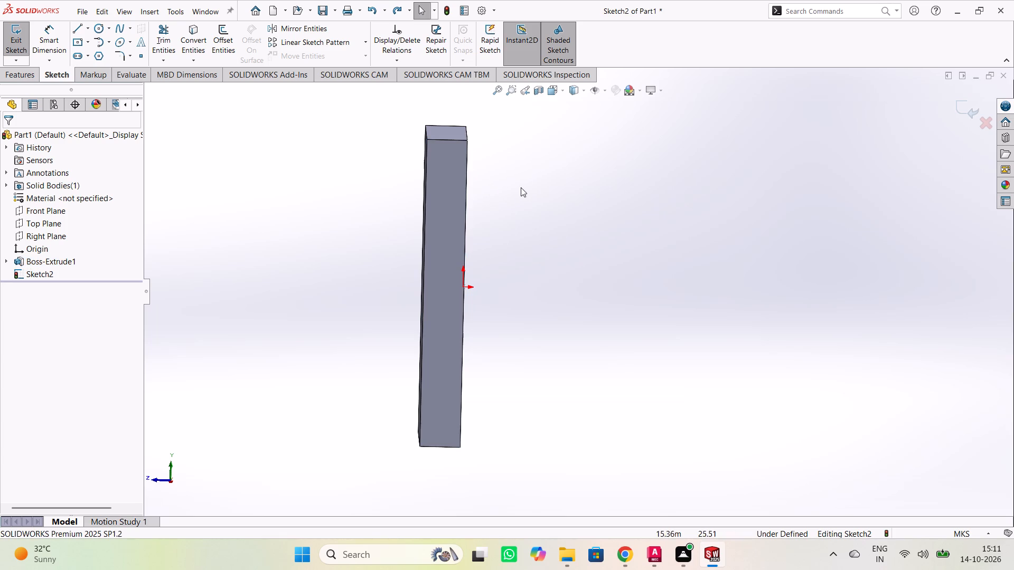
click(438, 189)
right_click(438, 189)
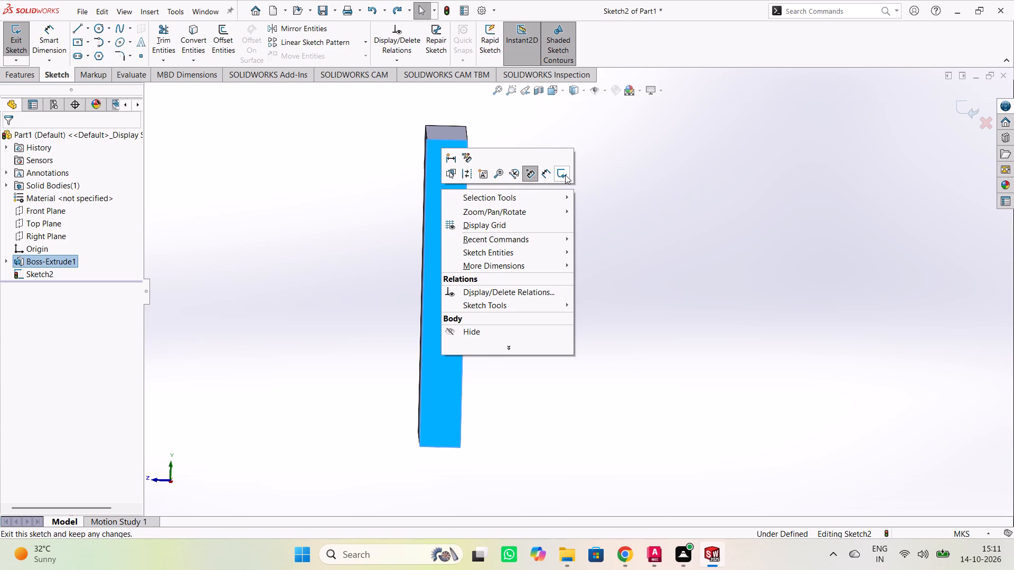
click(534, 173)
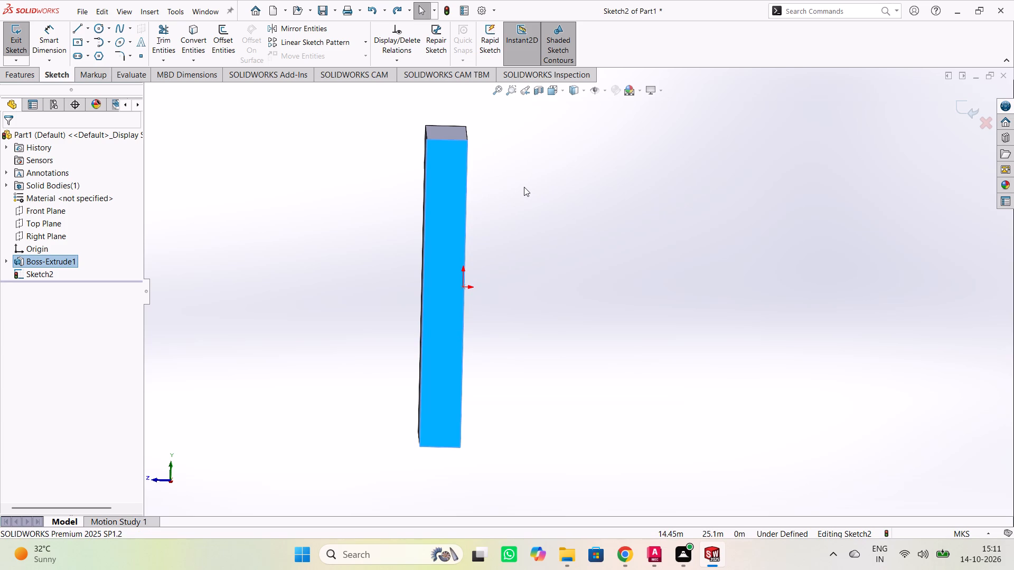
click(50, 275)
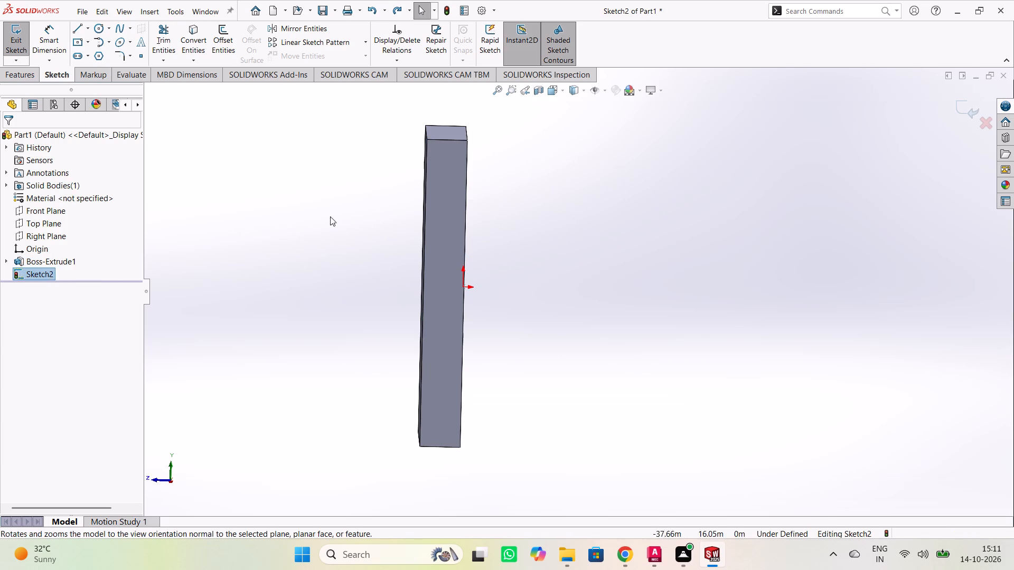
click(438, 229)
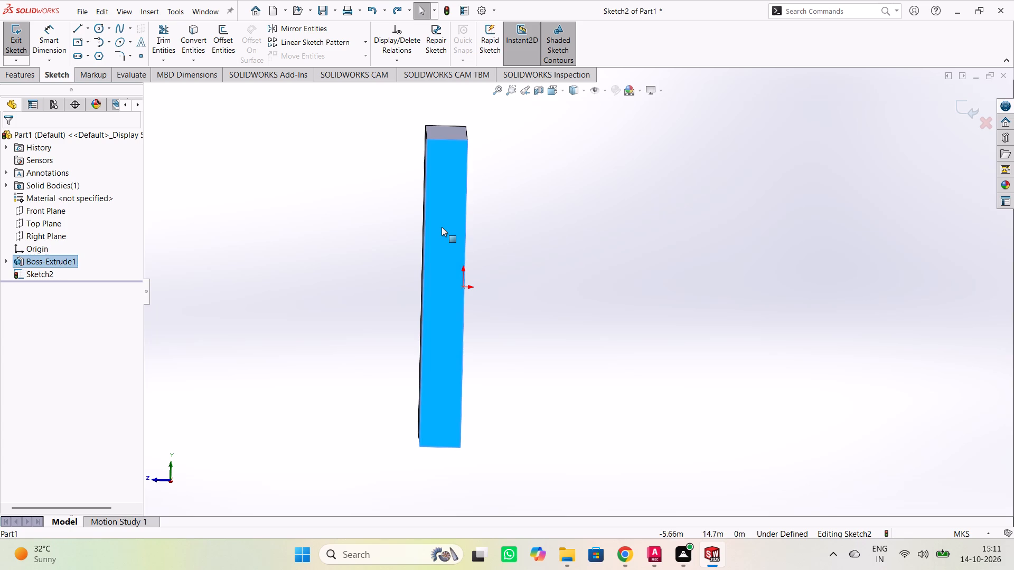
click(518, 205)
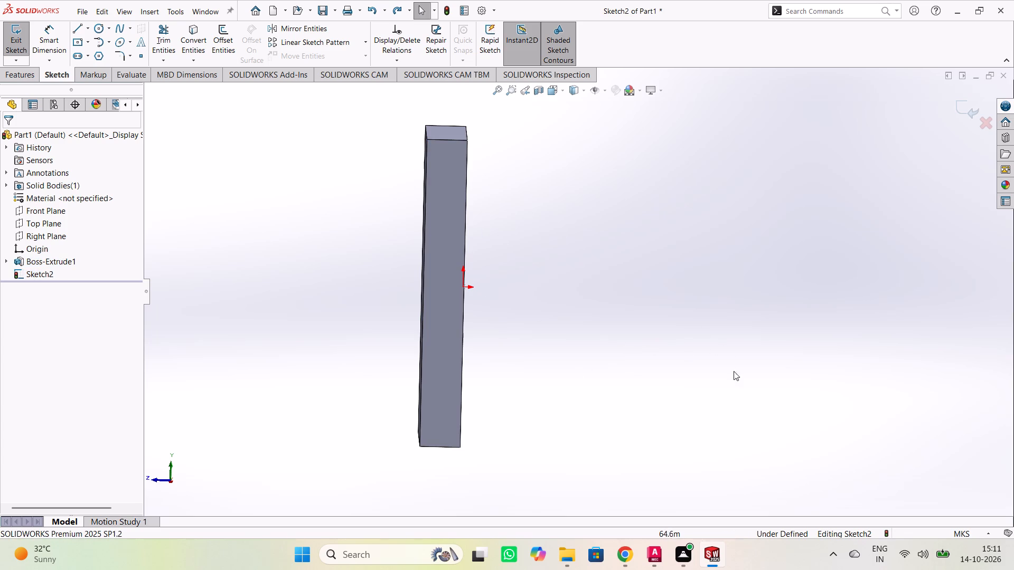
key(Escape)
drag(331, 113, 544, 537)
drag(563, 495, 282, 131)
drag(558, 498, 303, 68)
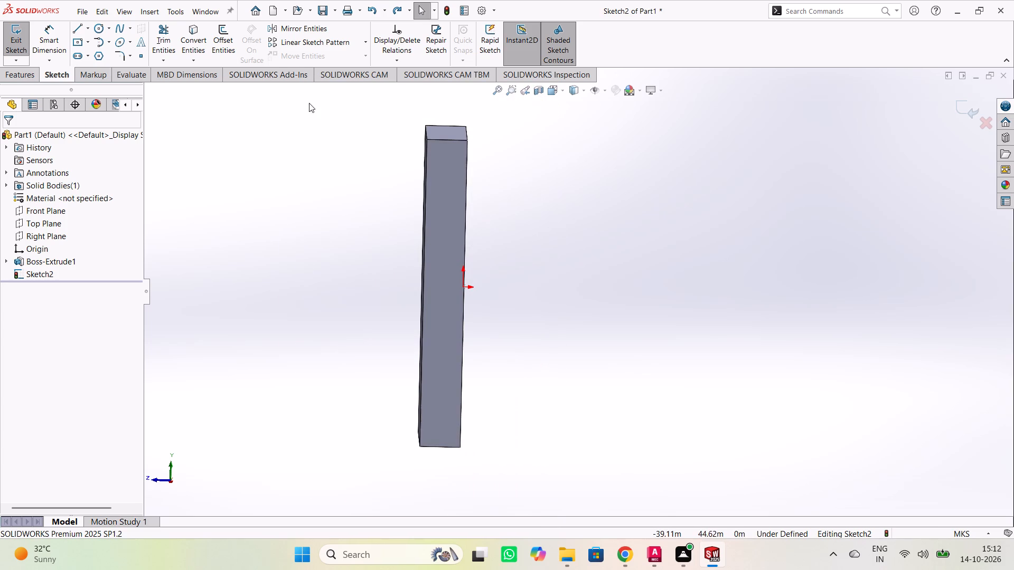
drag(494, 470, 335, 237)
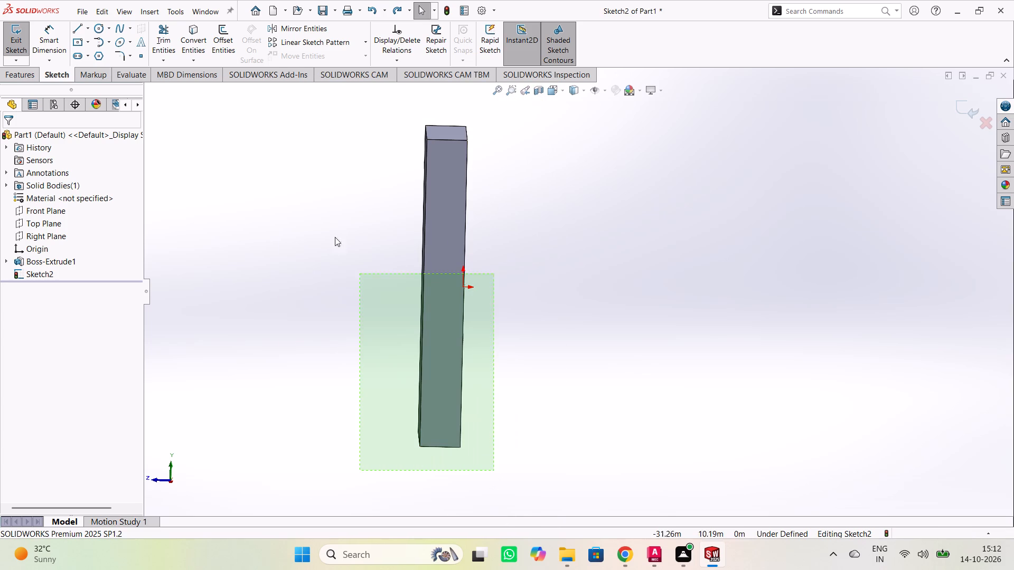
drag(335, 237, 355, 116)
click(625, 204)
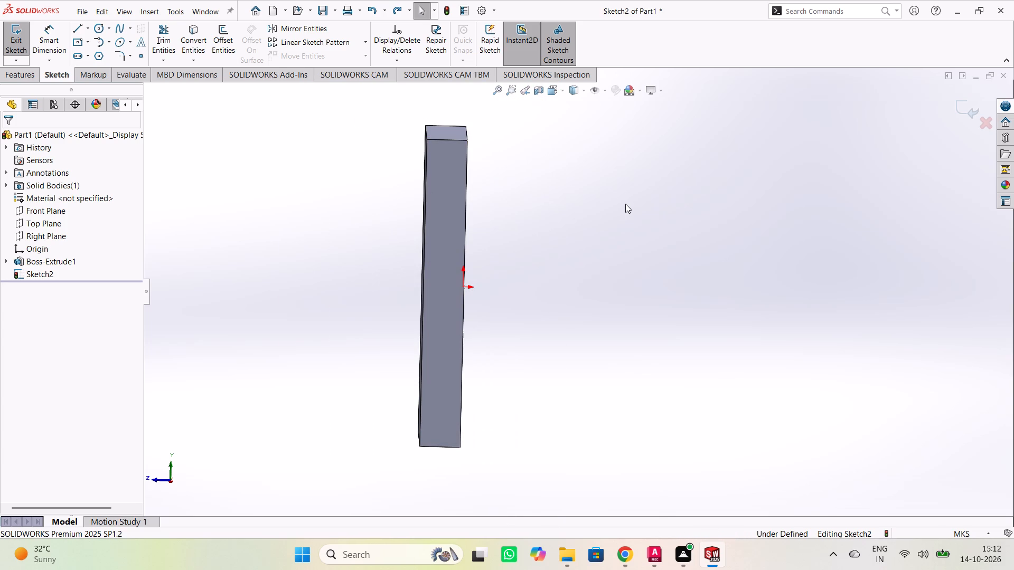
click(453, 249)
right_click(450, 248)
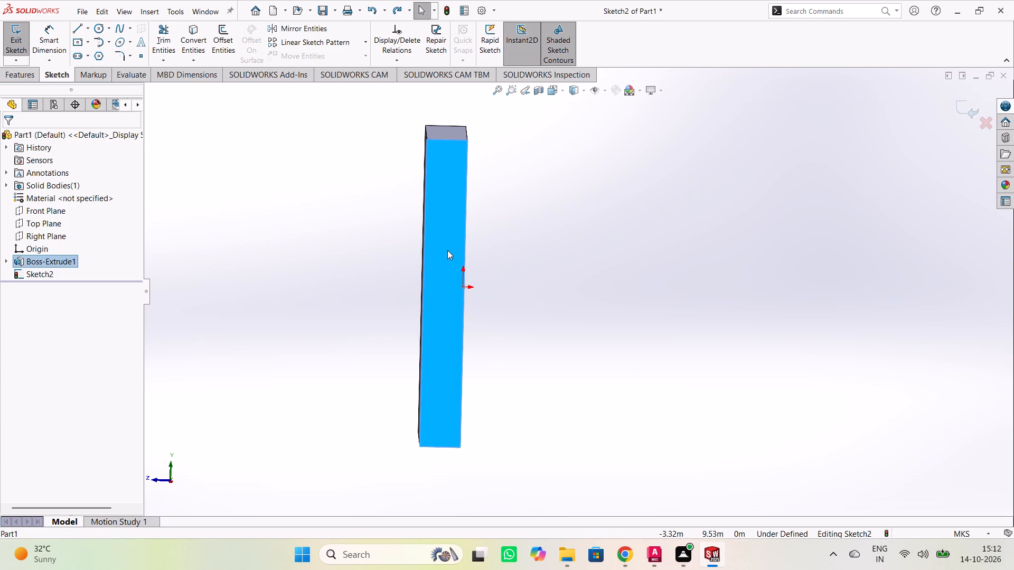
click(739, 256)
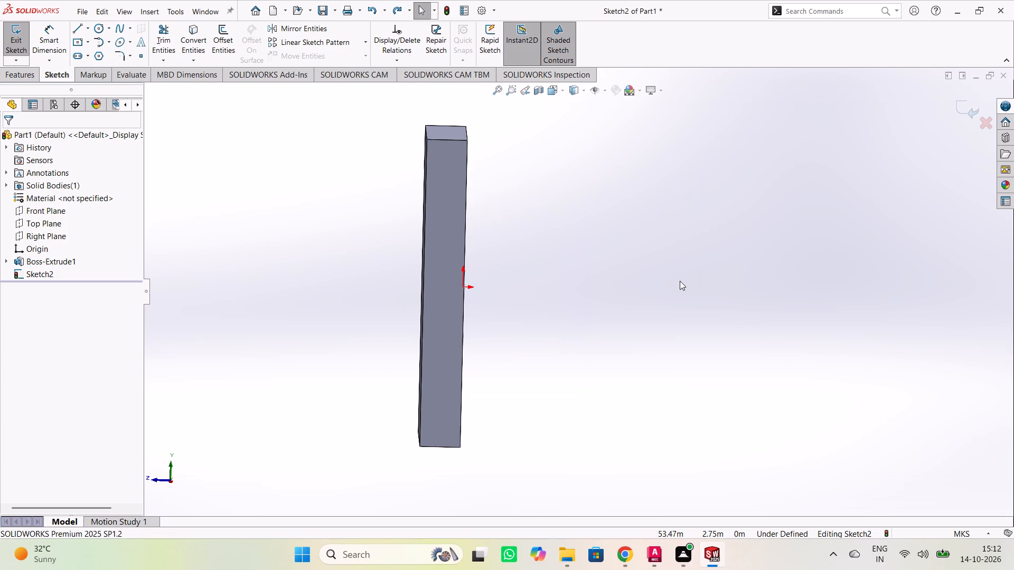
Undo the creation of the empty sketch on the plate's narrow side face.
key(ctrl+z)
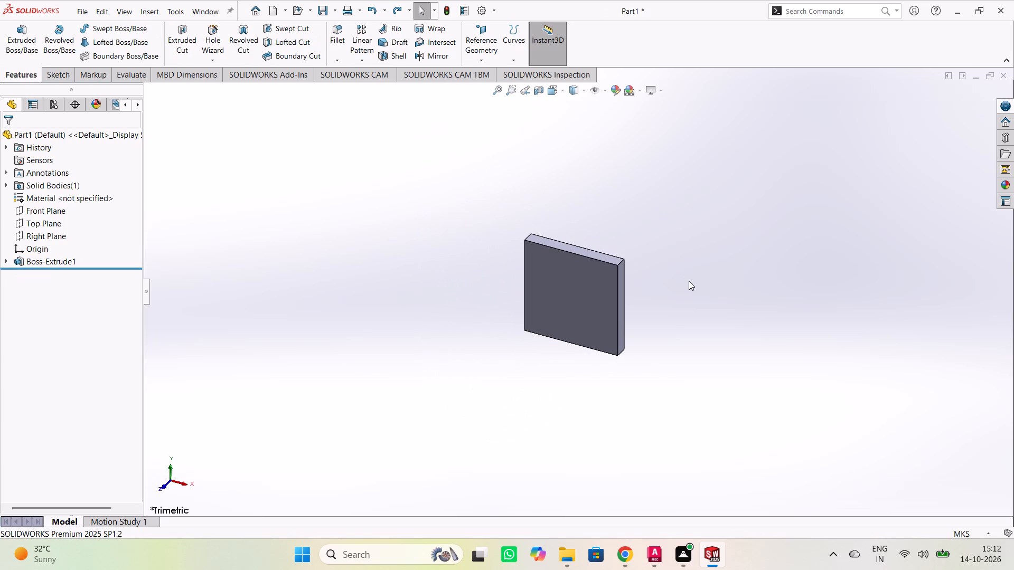
click(576, 288)
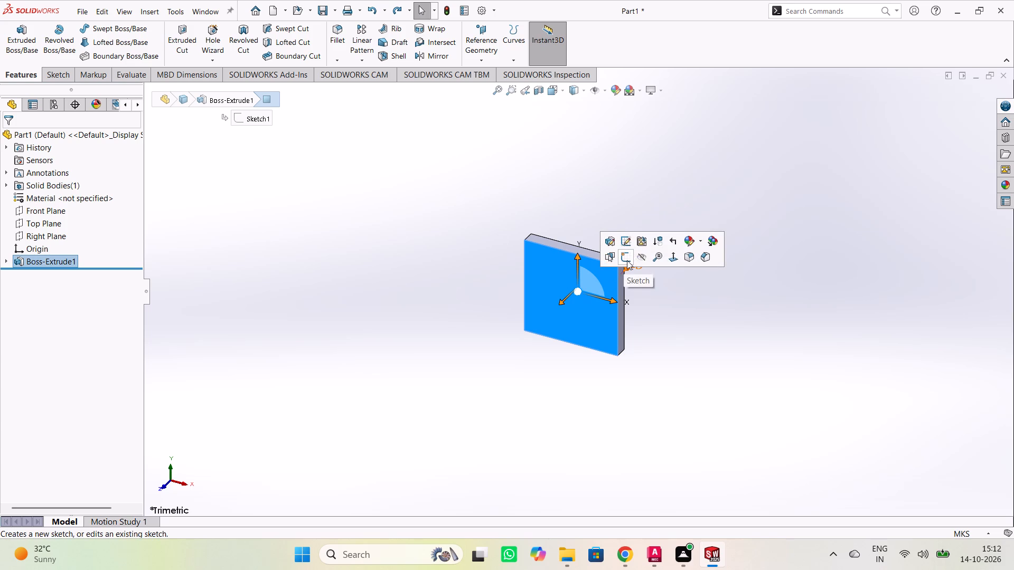
click(723, 346)
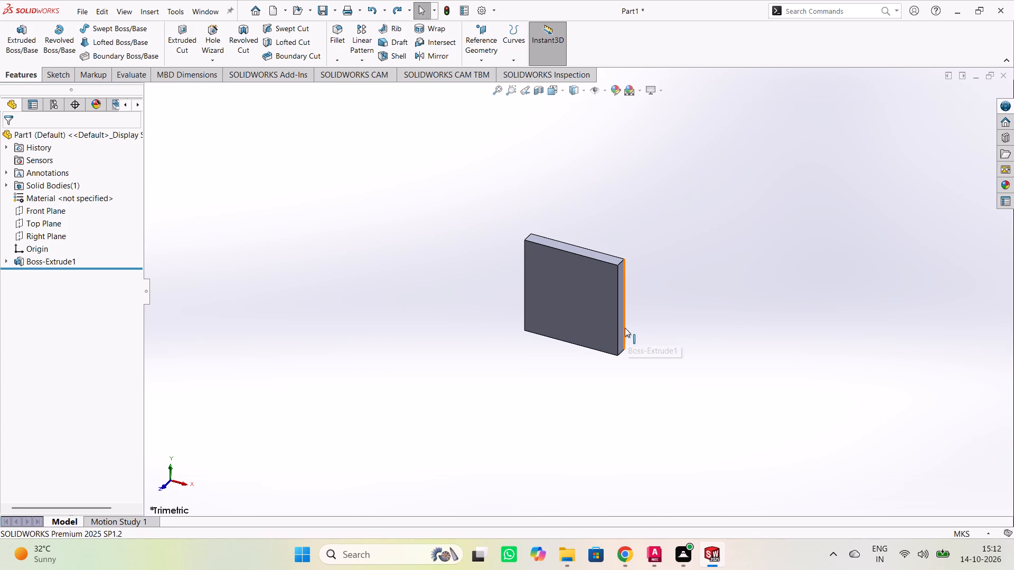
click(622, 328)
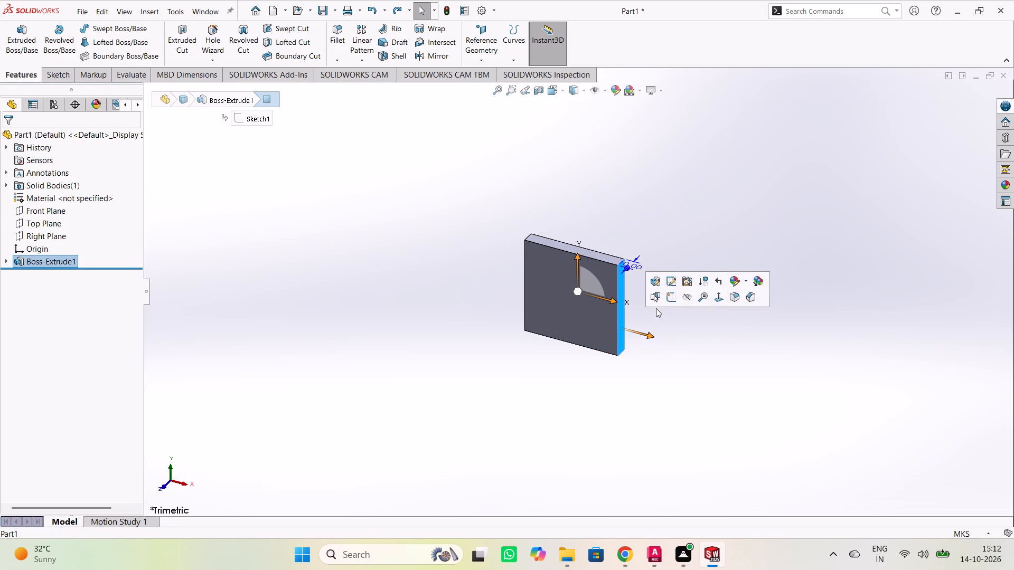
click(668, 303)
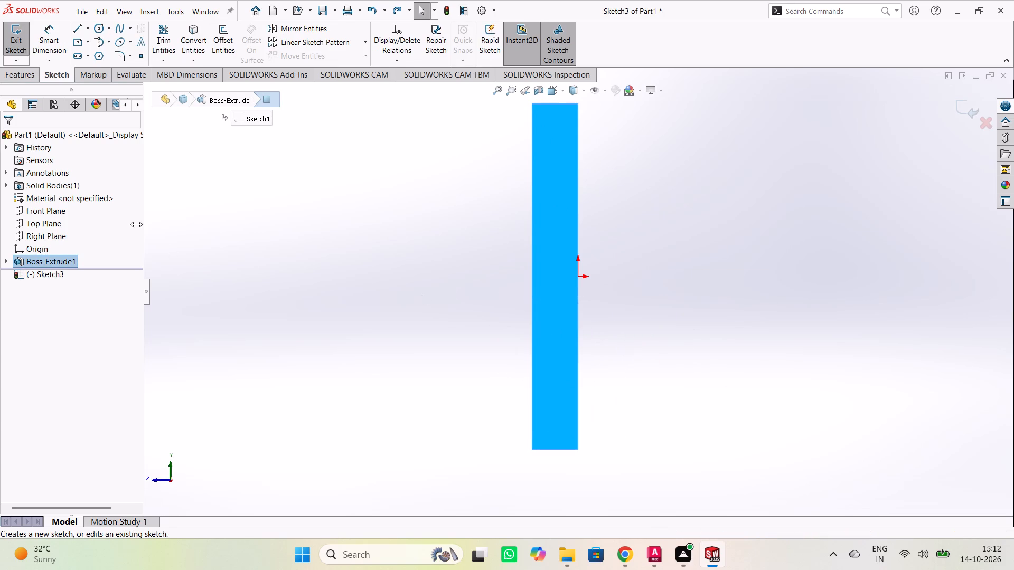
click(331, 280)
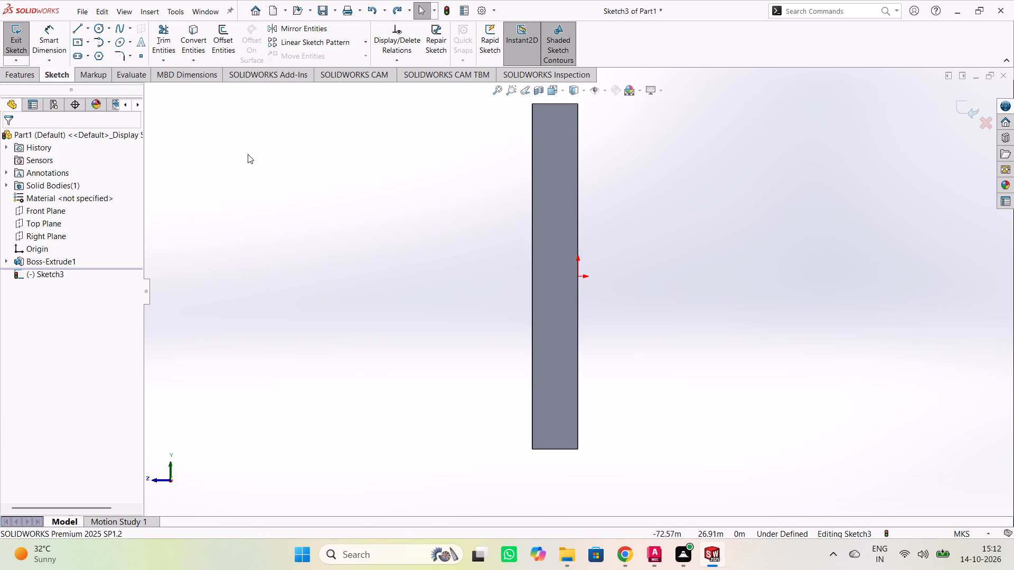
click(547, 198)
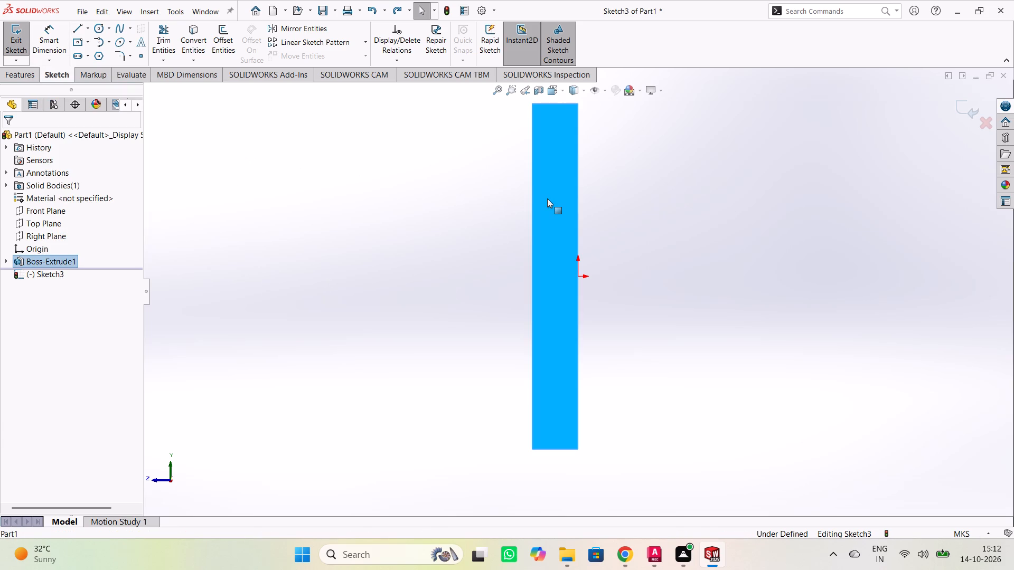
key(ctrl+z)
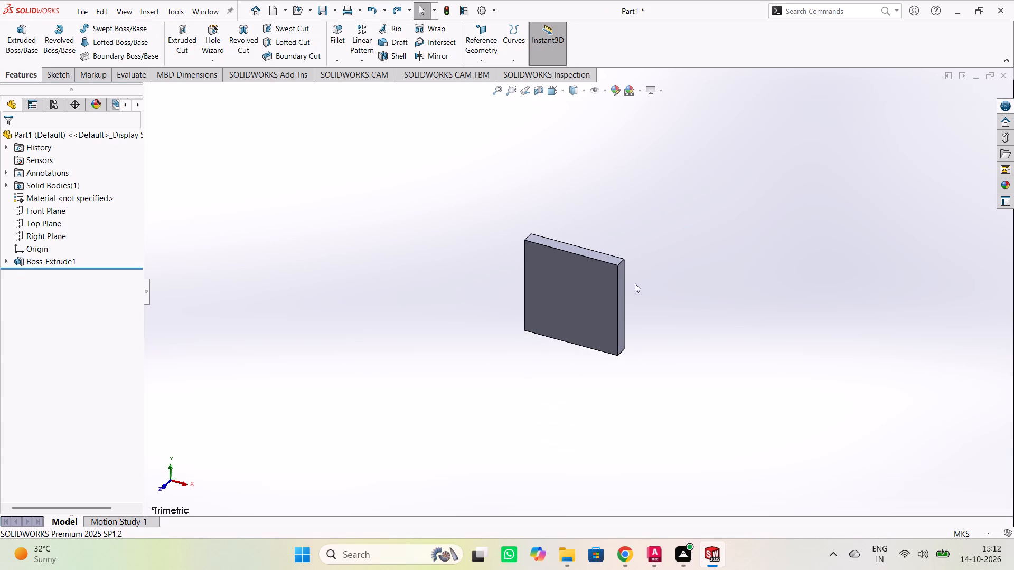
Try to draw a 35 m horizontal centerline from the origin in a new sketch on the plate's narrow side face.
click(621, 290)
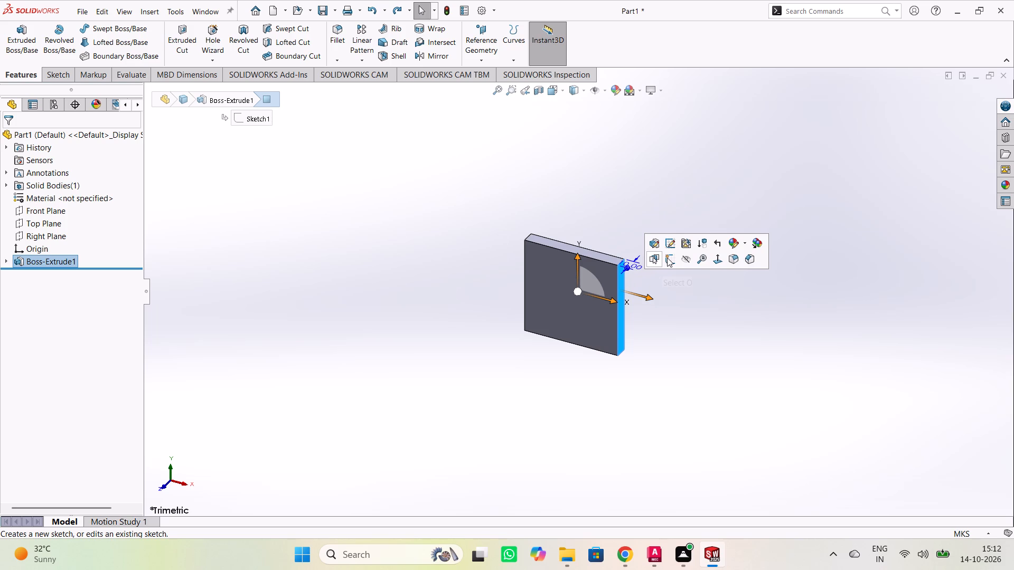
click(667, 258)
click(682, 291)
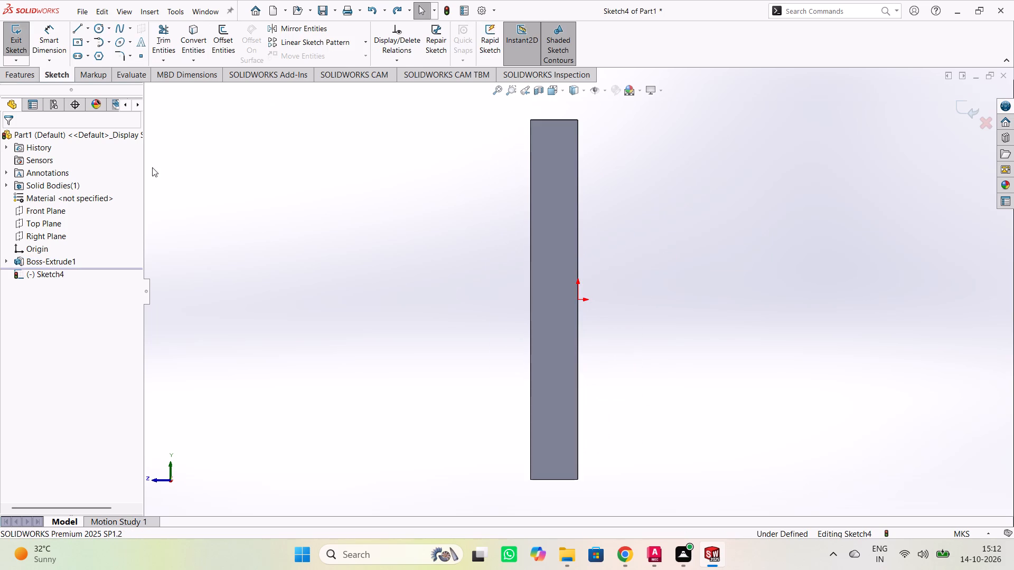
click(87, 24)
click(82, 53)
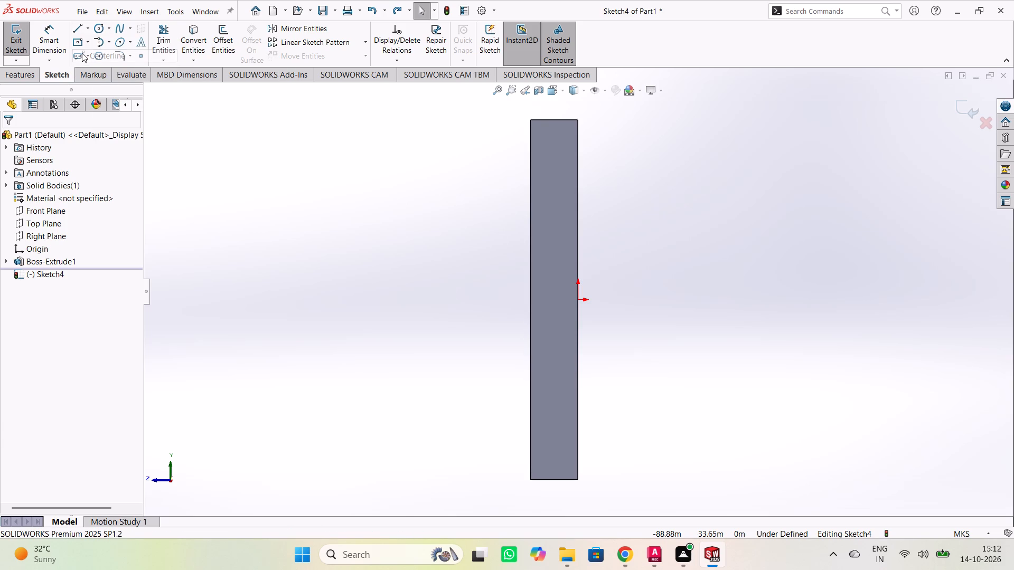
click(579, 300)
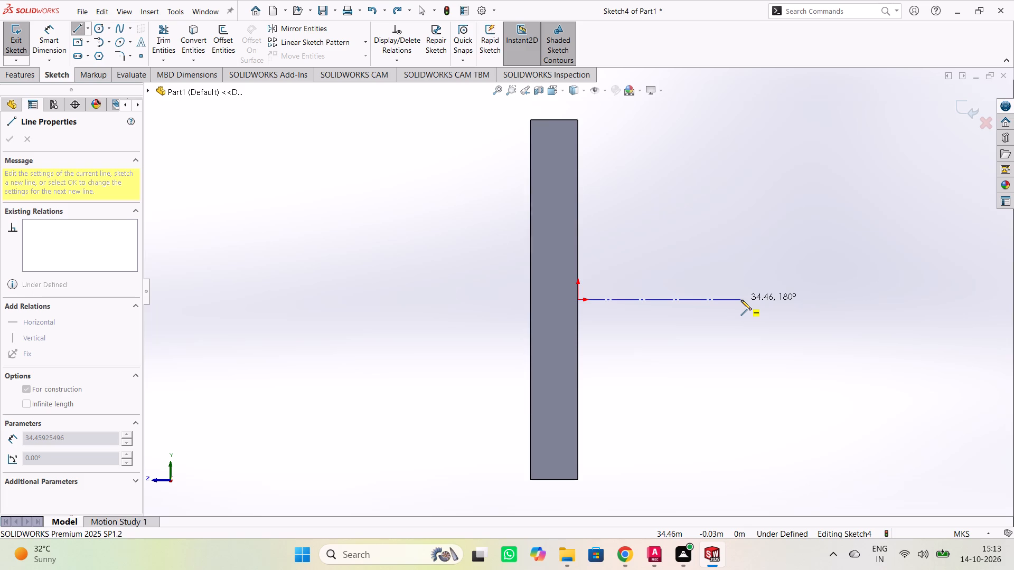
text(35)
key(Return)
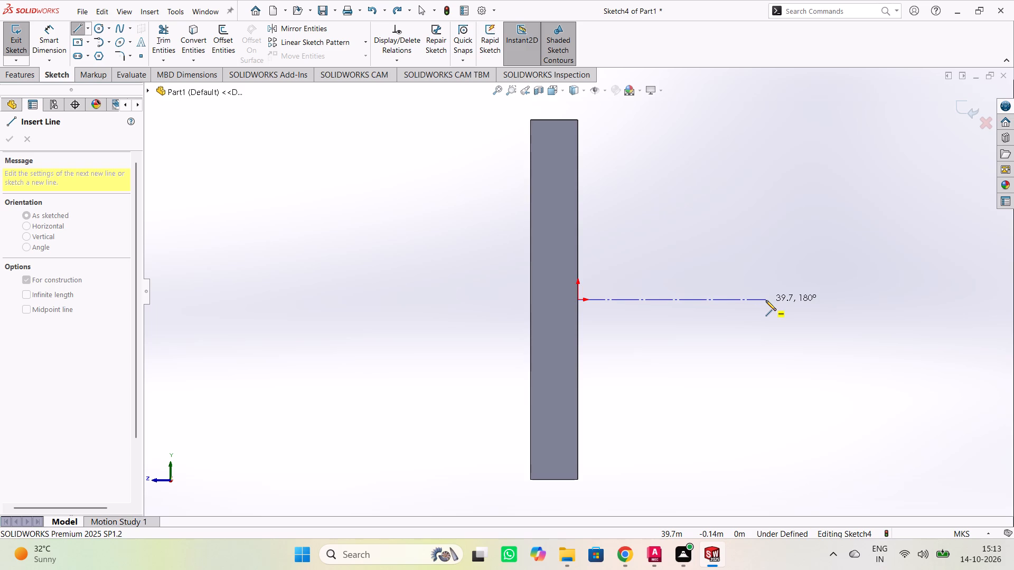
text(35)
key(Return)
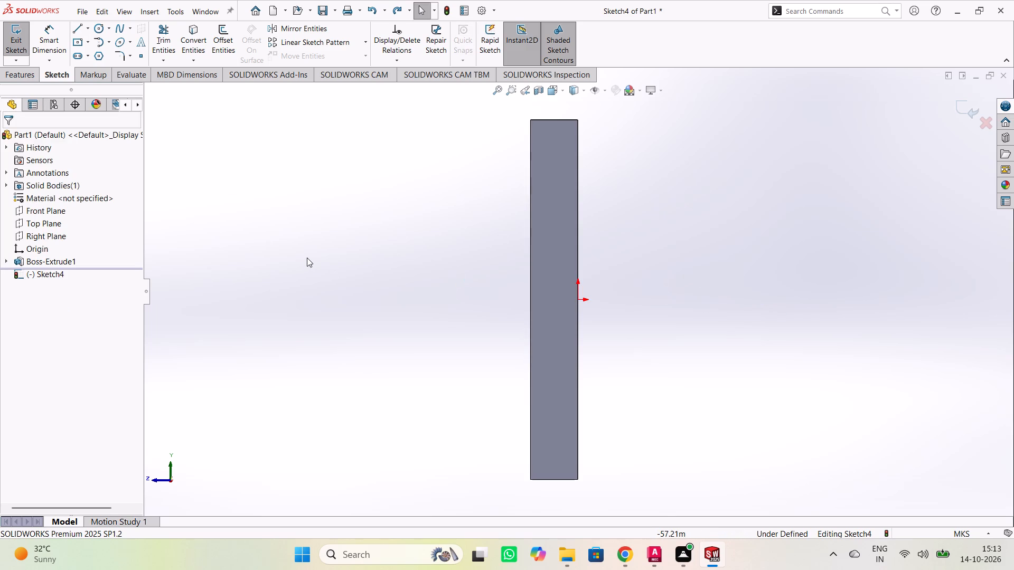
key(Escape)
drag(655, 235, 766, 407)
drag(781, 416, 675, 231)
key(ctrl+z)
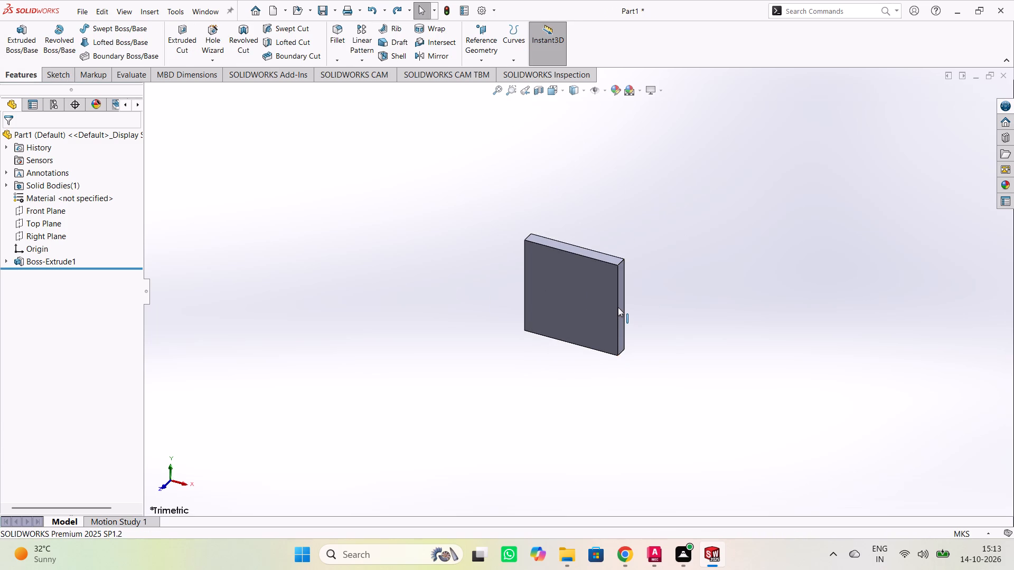
Open a new sketch on the plate's narrow side face and draw a vertical line corner to corner along the edge through the origin.
click(620, 294)
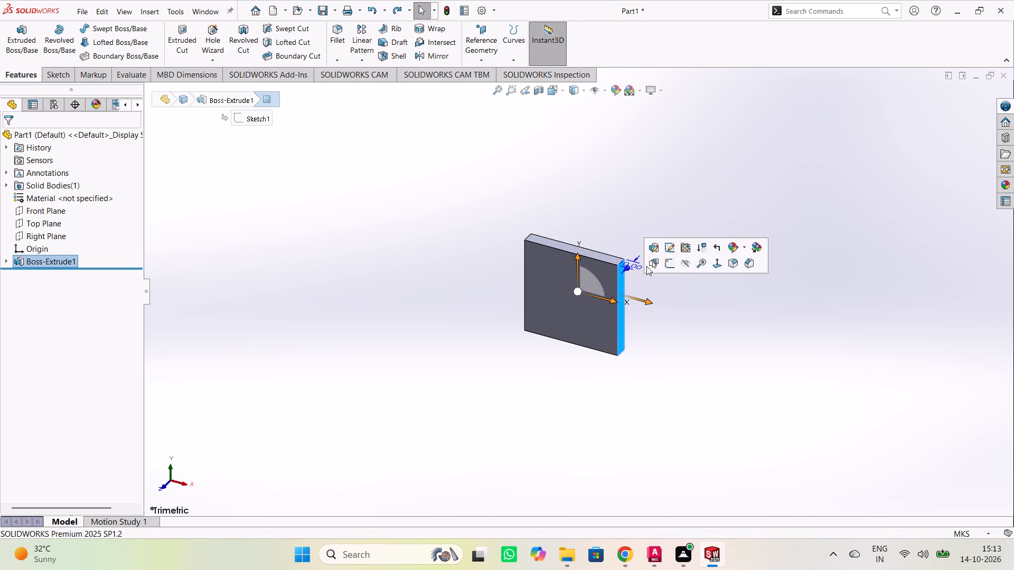
click(664, 261)
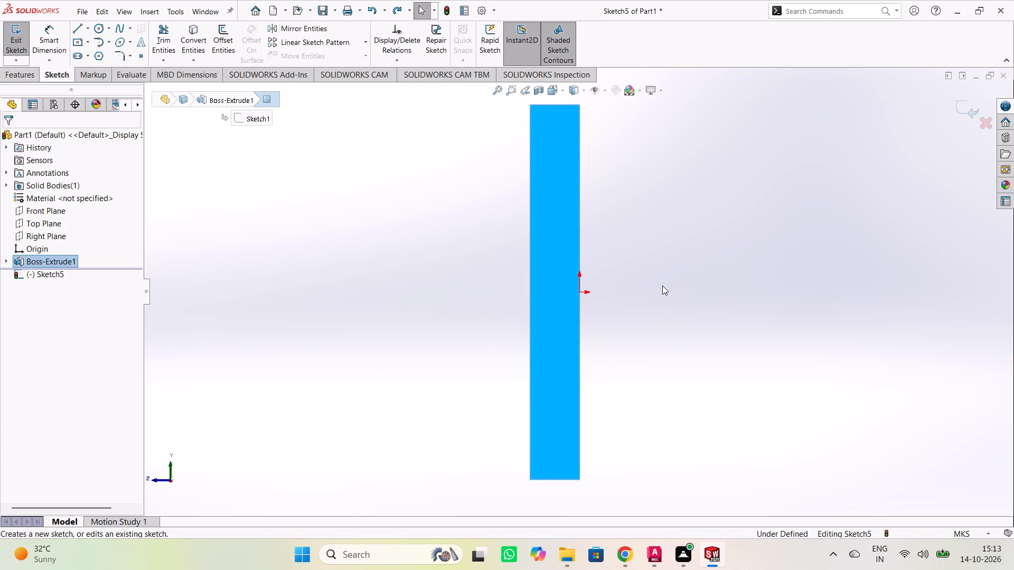
click(76, 31)
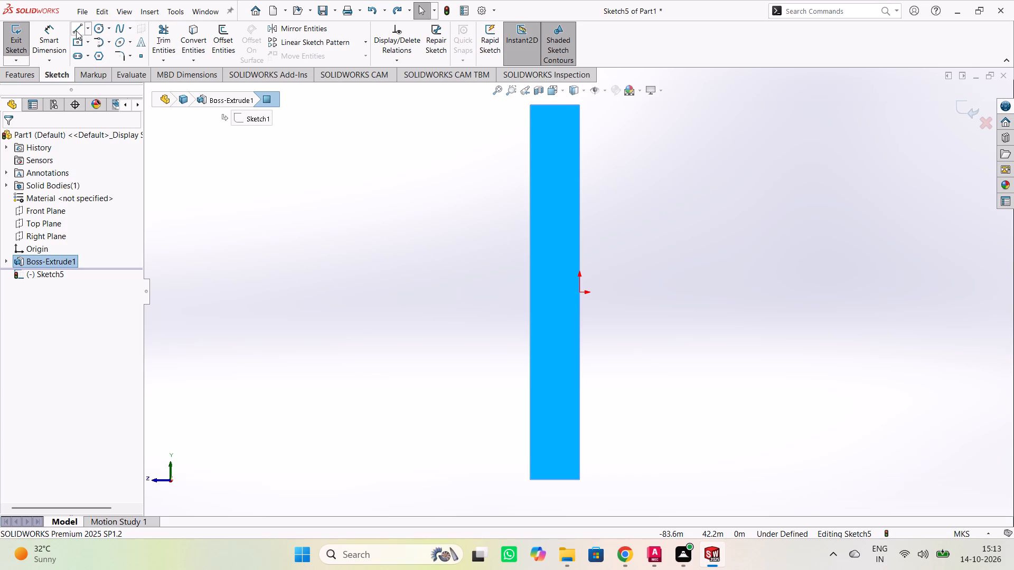
click(580, 106)
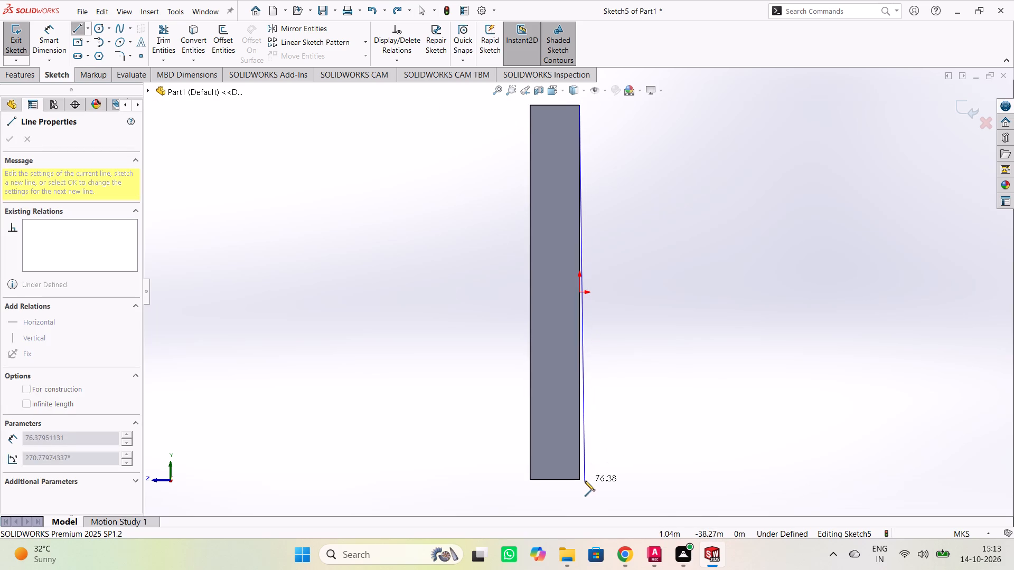
click(579, 479)
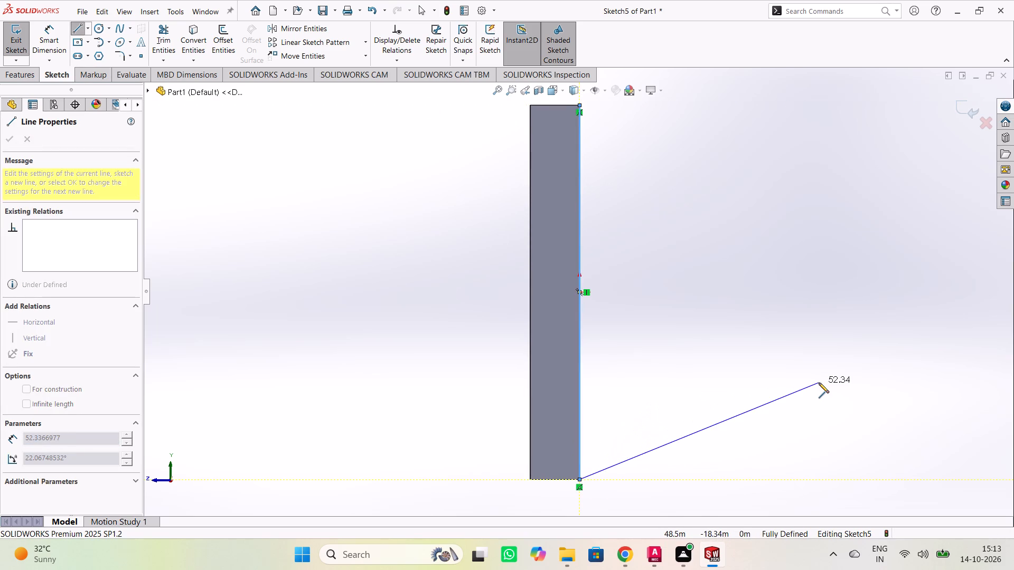
key(Escape)
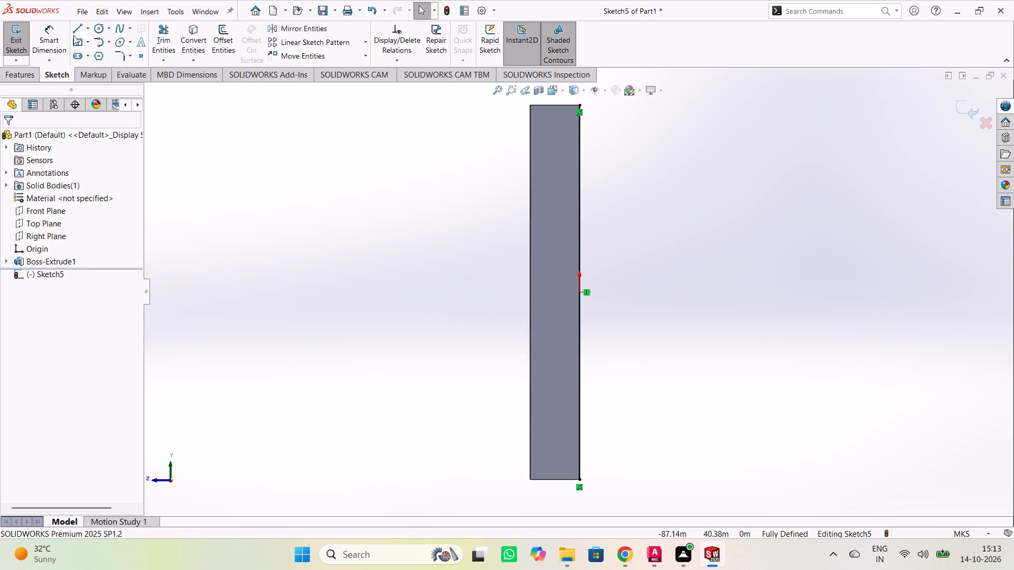
Draw a horizontal centerline from the origin at the vertical line's midpoint, extending outward away from the plate.
click(87, 29)
click(100, 53)
click(580, 292)
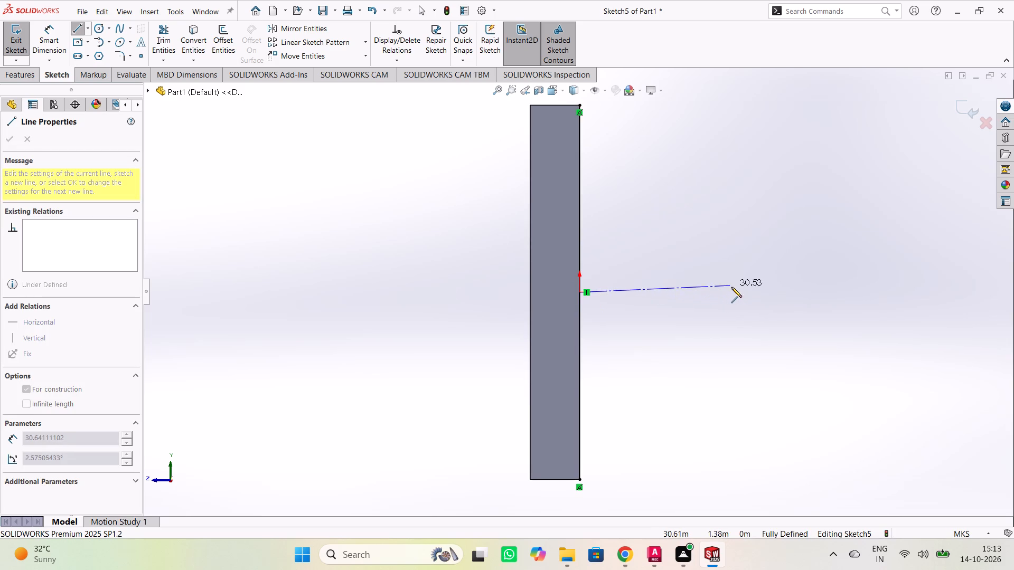
text(35)
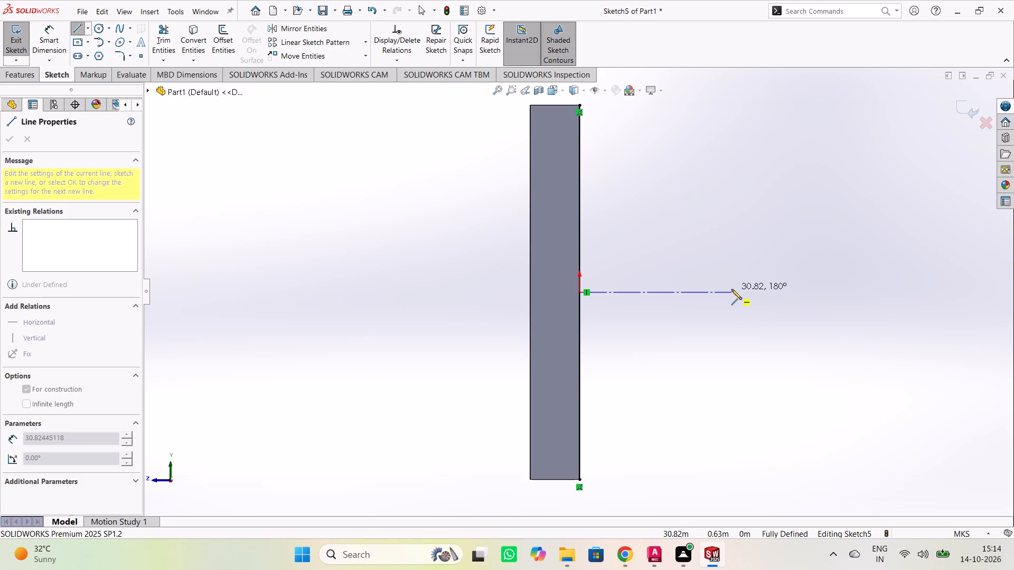
click(758, 293)
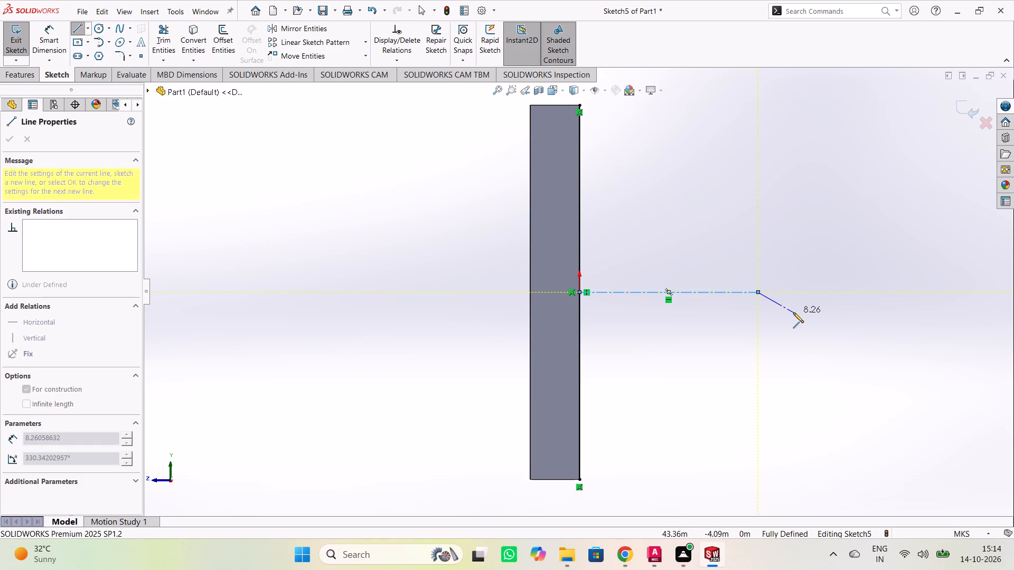
key(Escape)
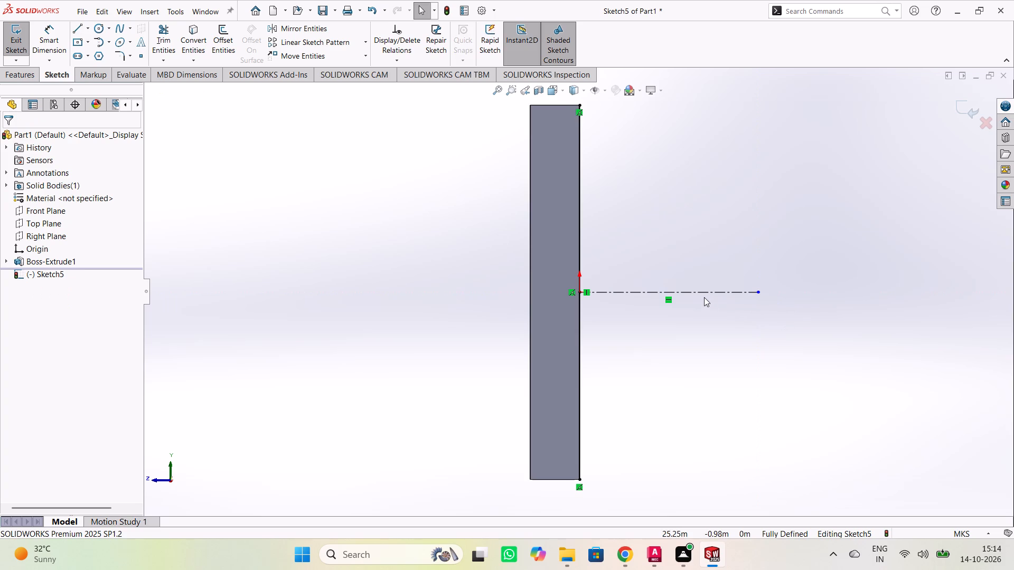
Dimension the horizontal centerline's length and set it to 35 m.
right_click(700, 301)
click(801, 284)
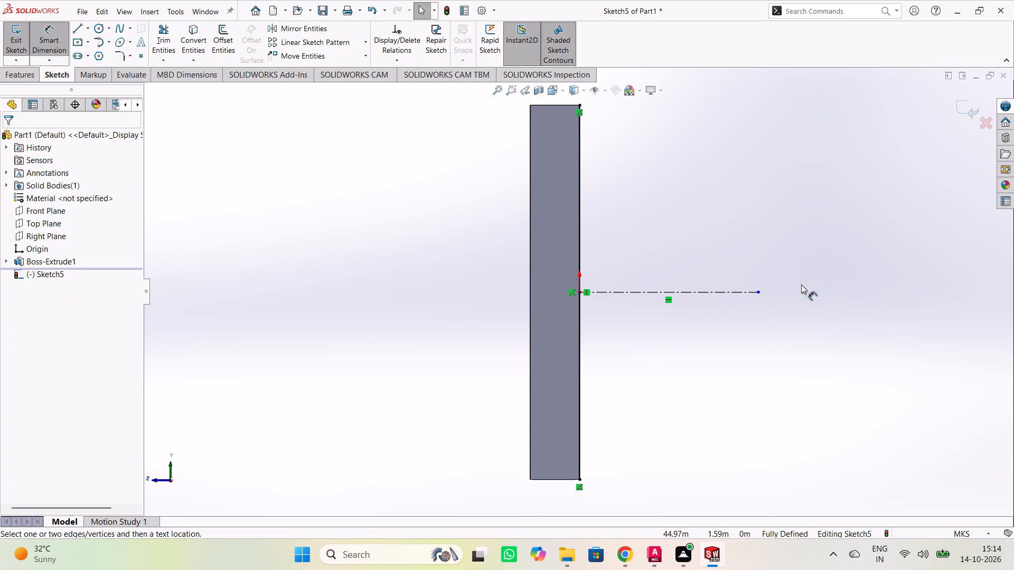
click(712, 292)
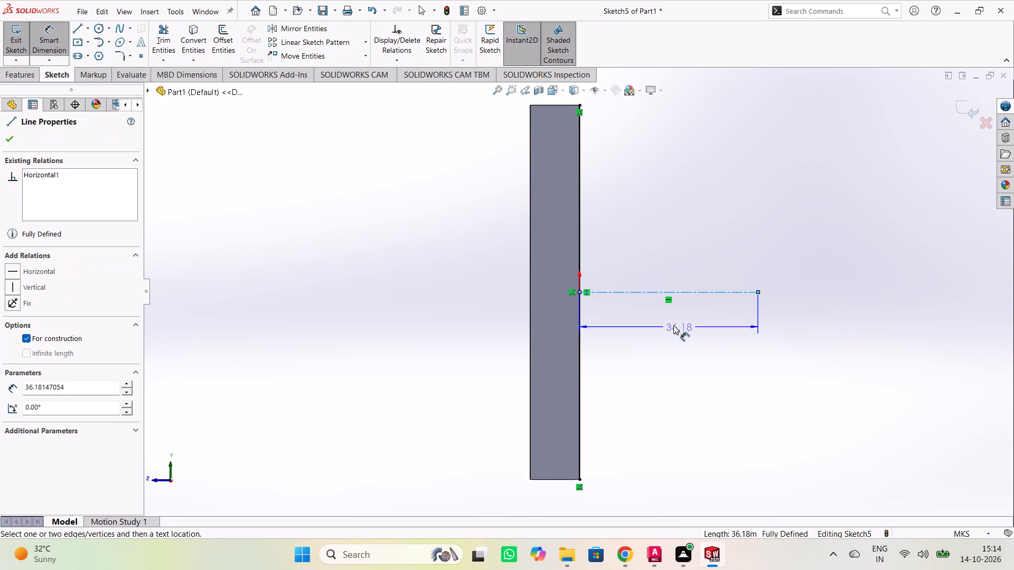
click(662, 323)
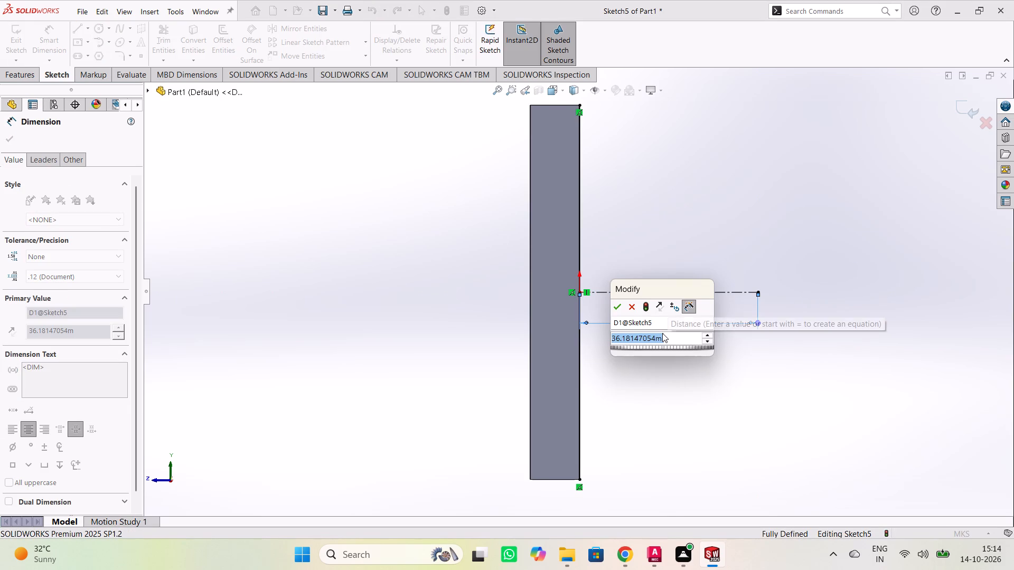
text(35)
key(Return)
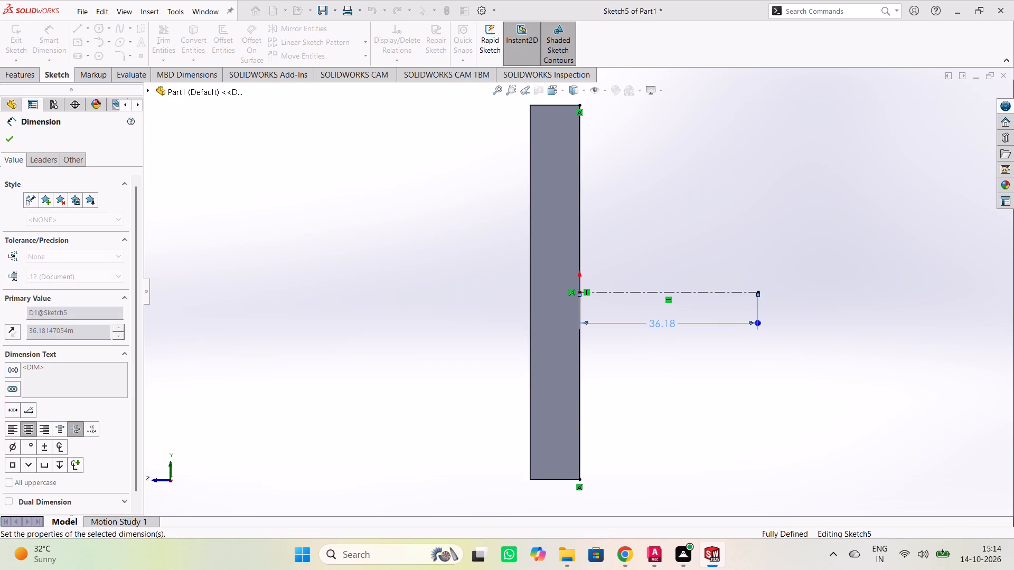
key(Escape)
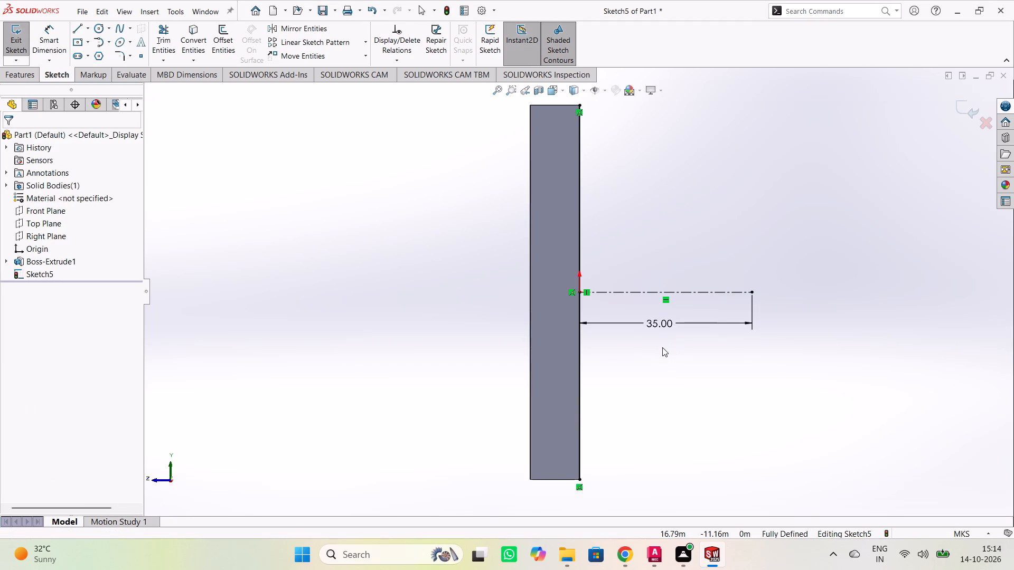
Draw a circle of about 16 m radius centered on the centerline's outer endpoint.
click(100, 26)
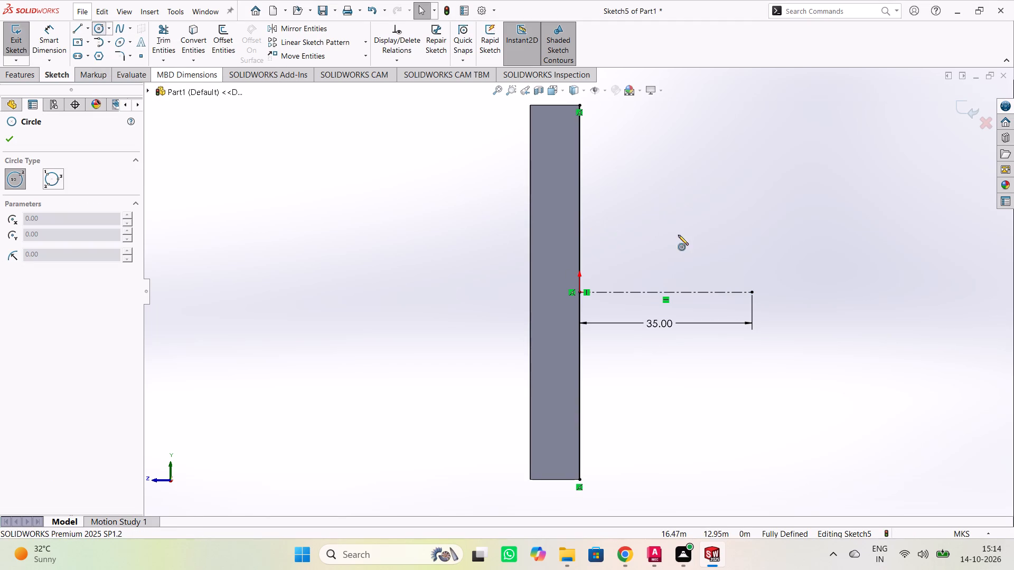
click(752, 290)
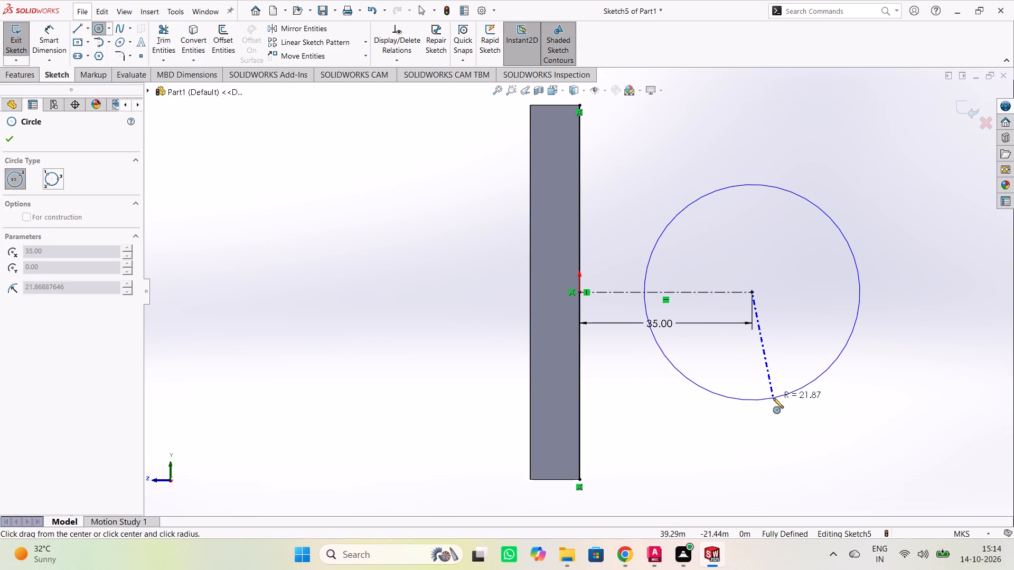
text(15)
key(Return)
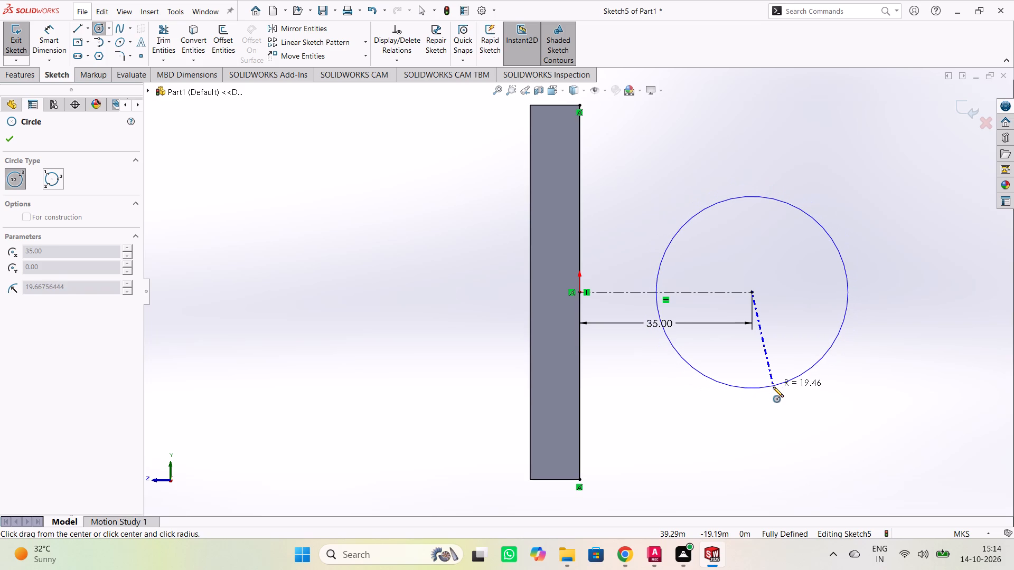
click(764, 370)
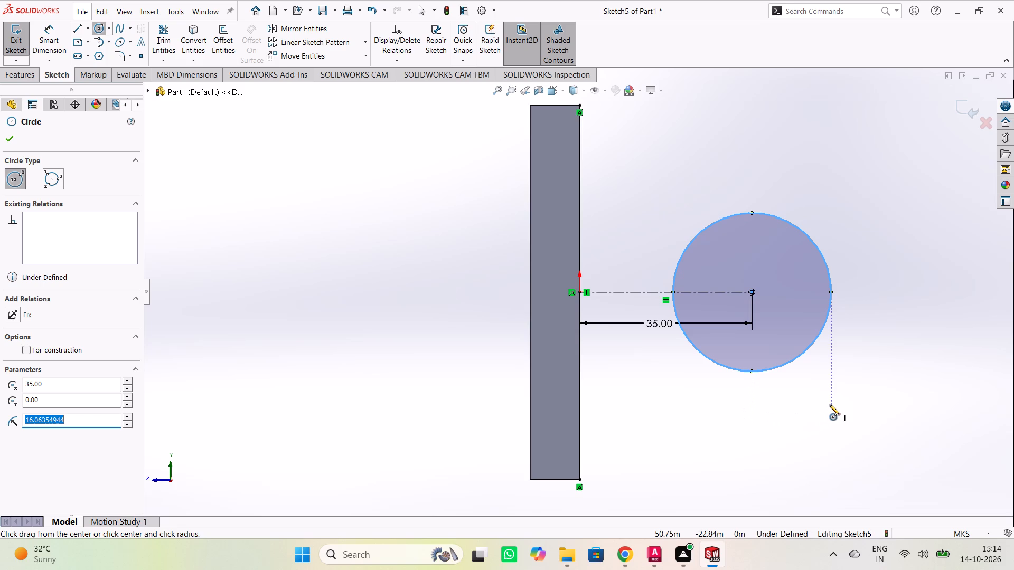
key(Escape)
Dimension the circle's diameter and set it to 30 m.
right_click(827, 355)
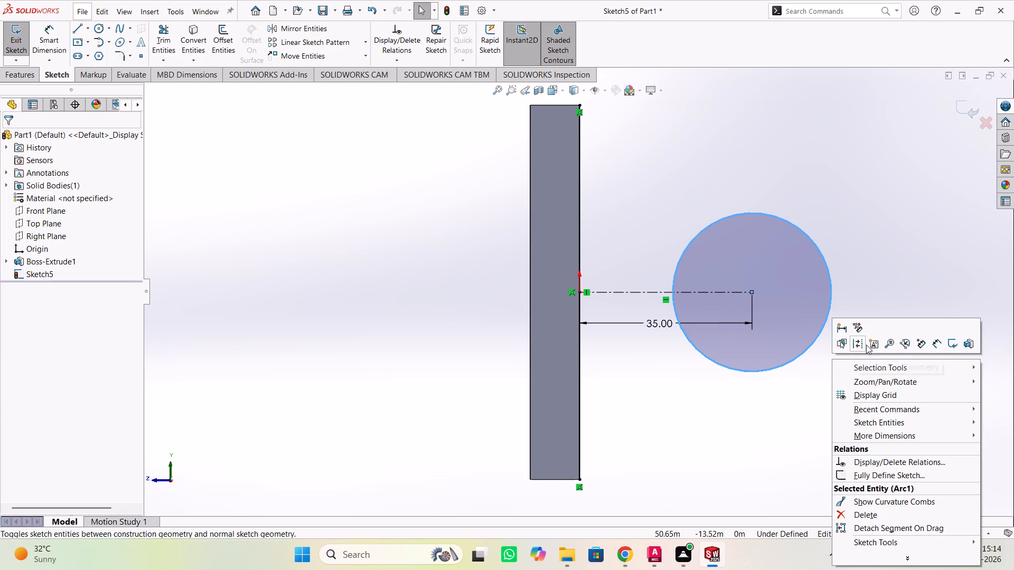
click(937, 344)
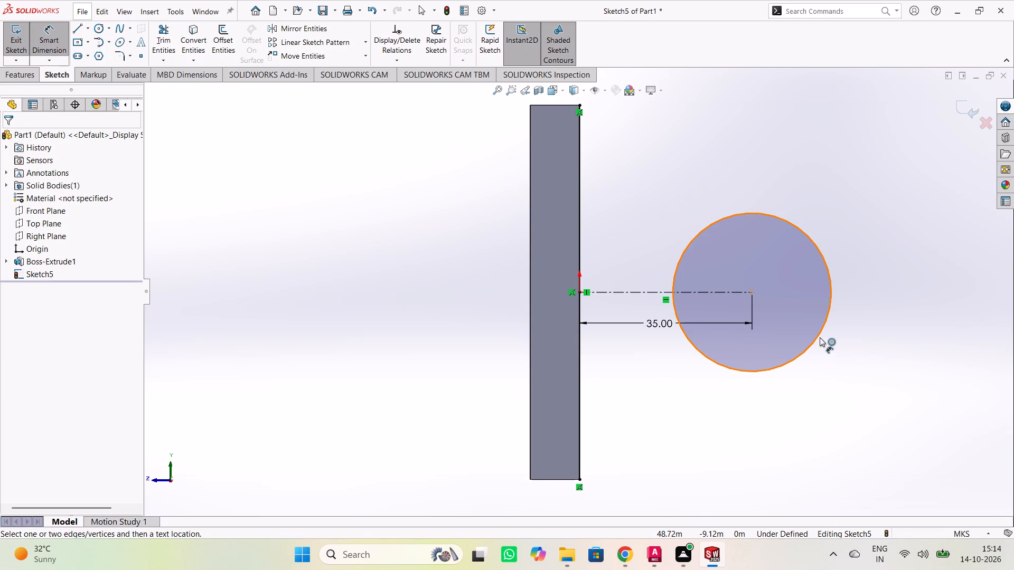
click(820, 337)
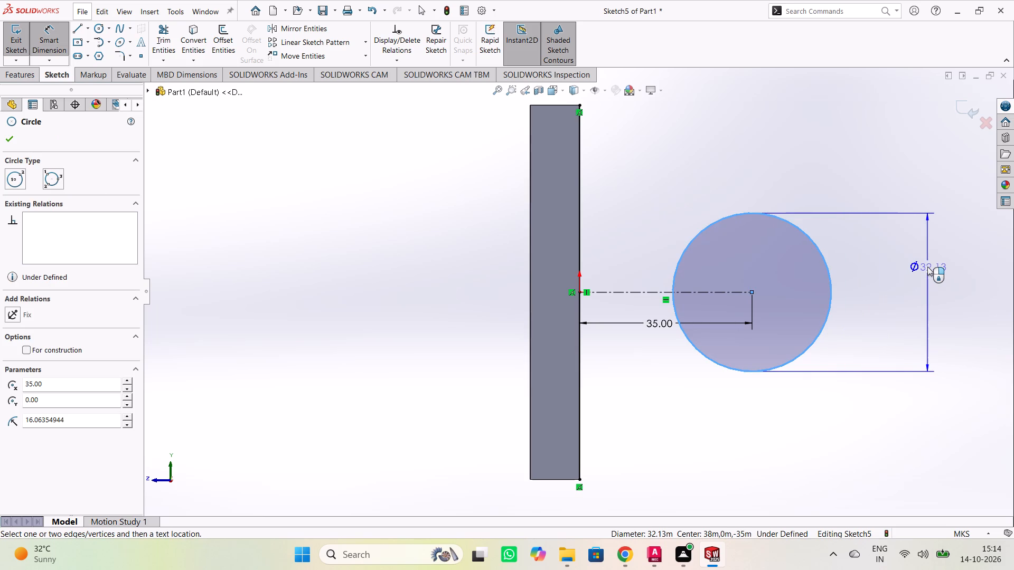
click(933, 278)
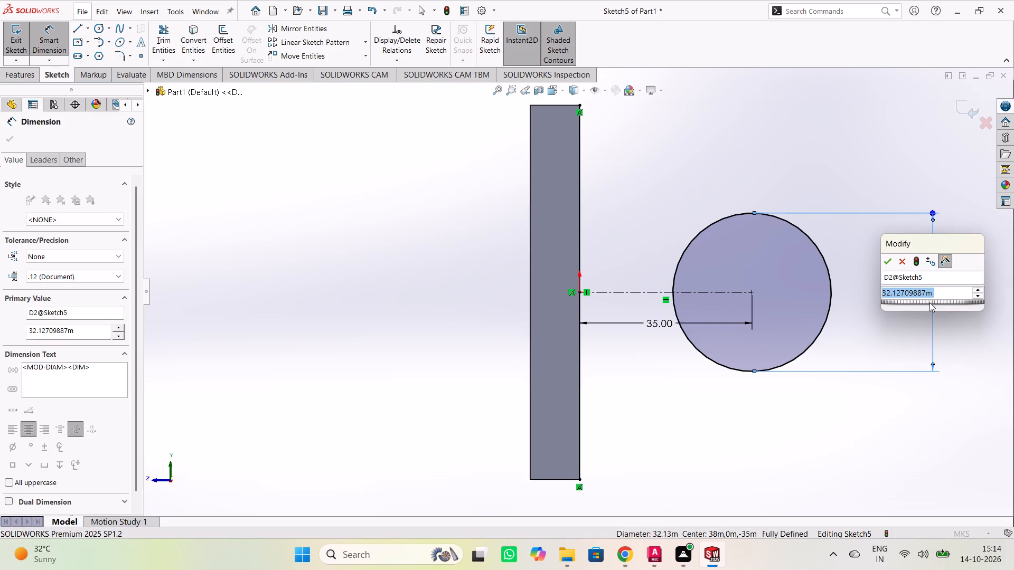
text(30)
key(Return)
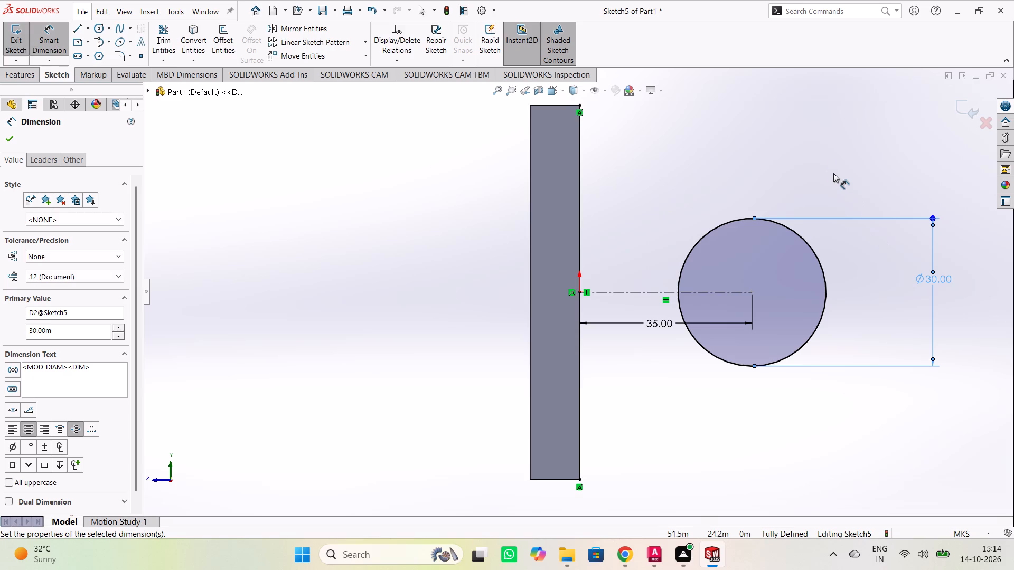
key(Escape)
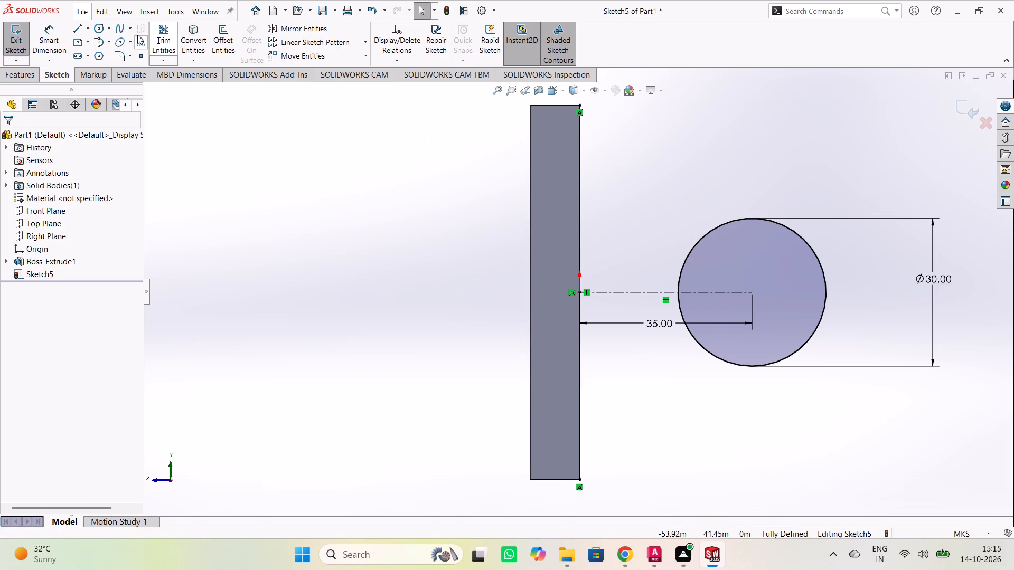
Draw a concentric inner circle of about 6 m radius at the center of the 30 m circle.
click(98, 27)
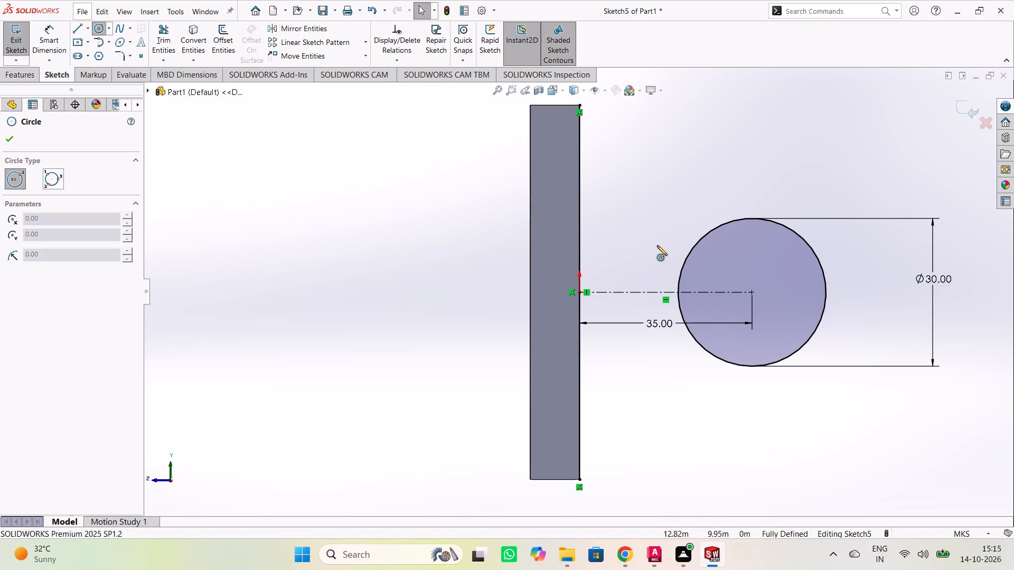
click(753, 292)
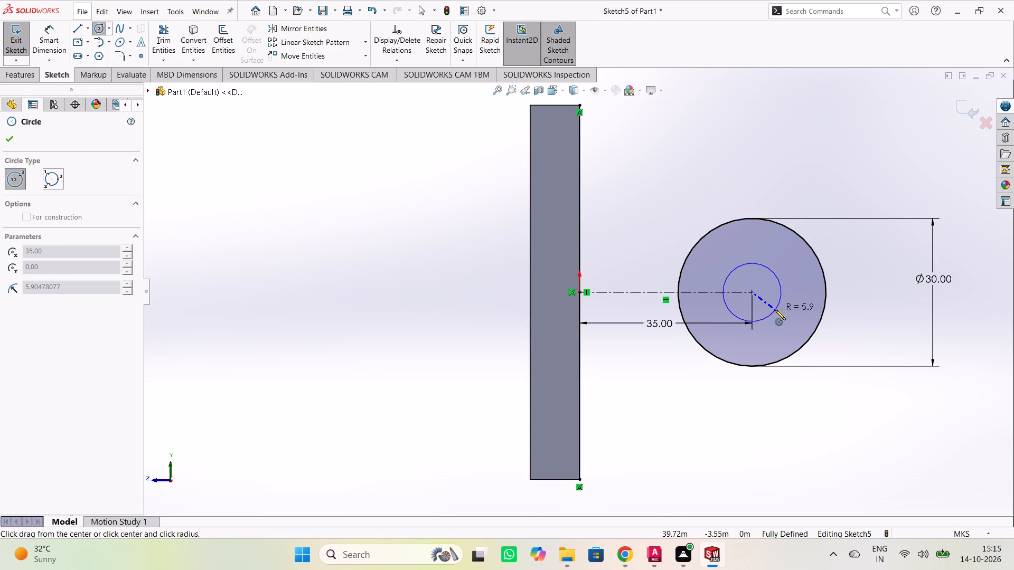
click(777, 308)
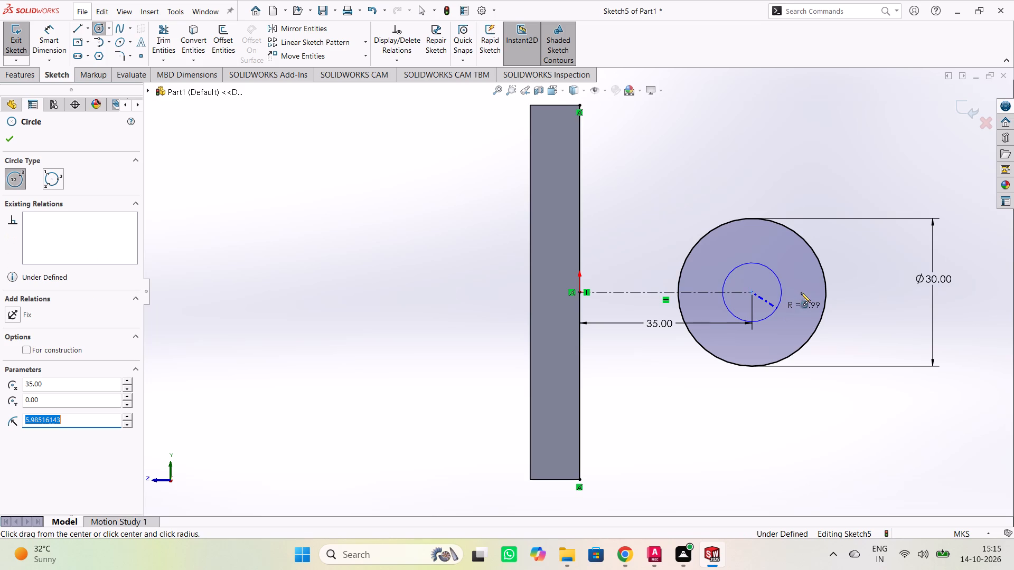
key(Escape)
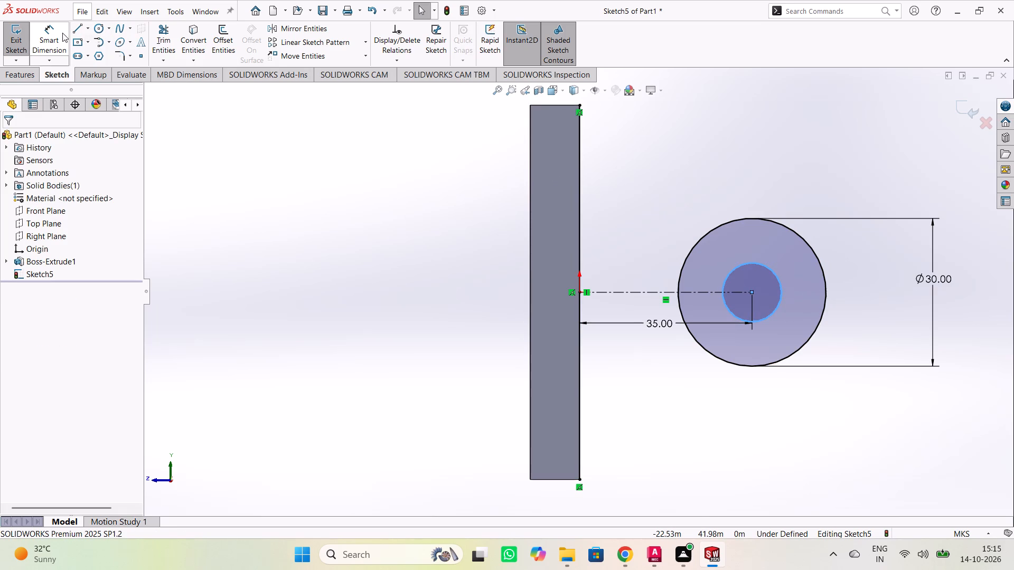
Dimension the inner circle's diameter and set it to 10 m.
click(41, 31)
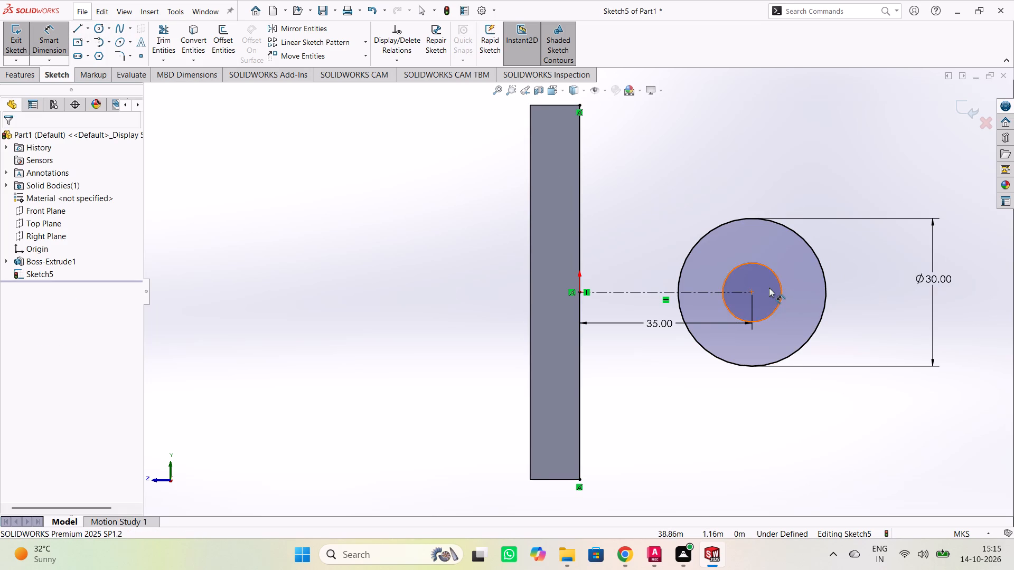
click(778, 275)
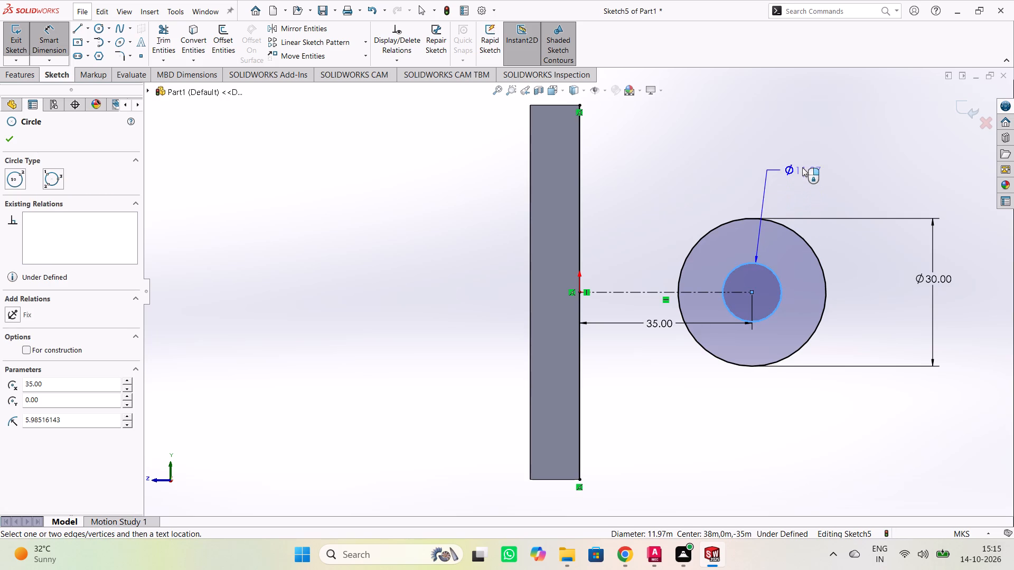
click(801, 159)
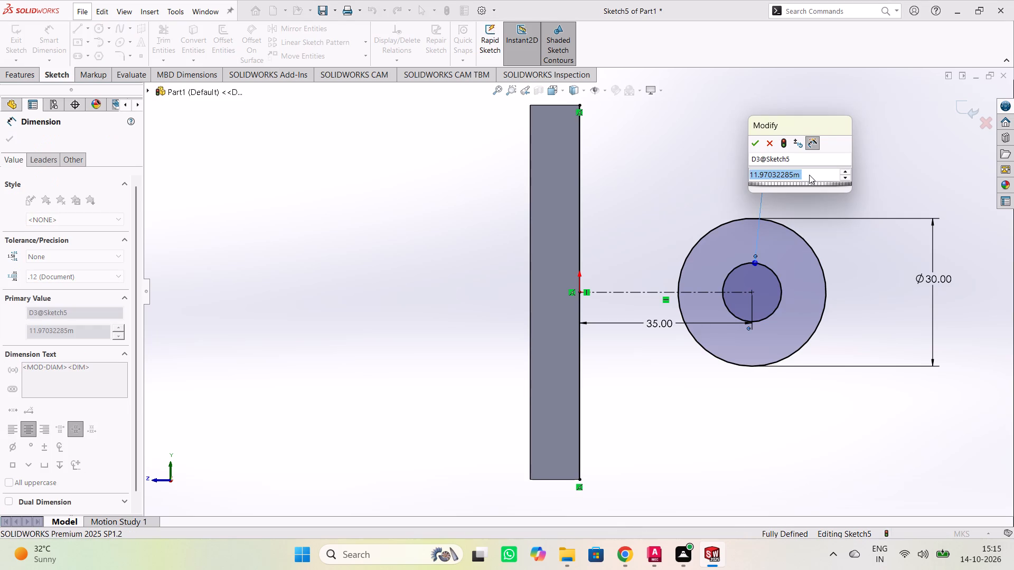
key(1)
key(0)
key(Return)
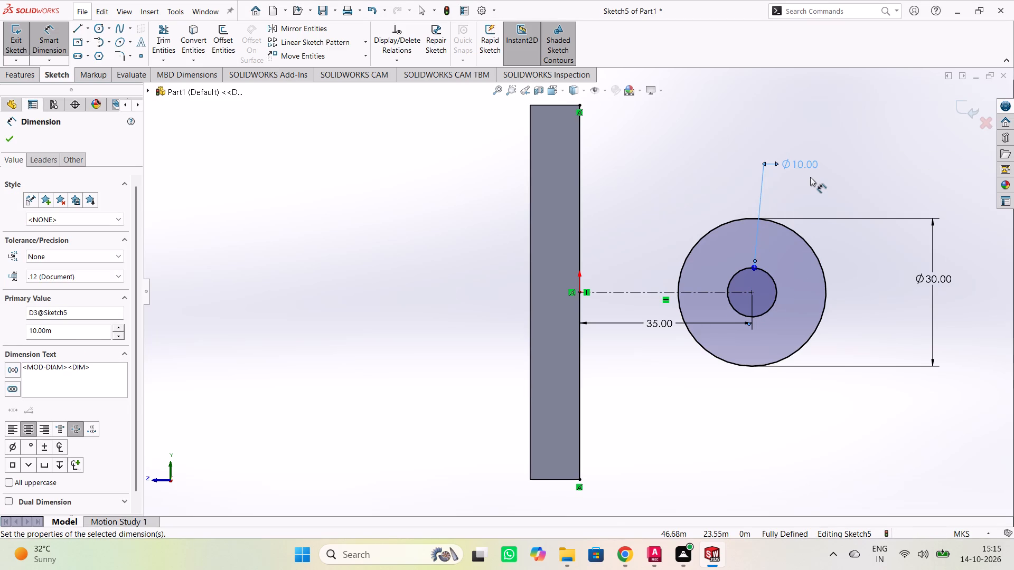
click(830, 184)
key(Escape)
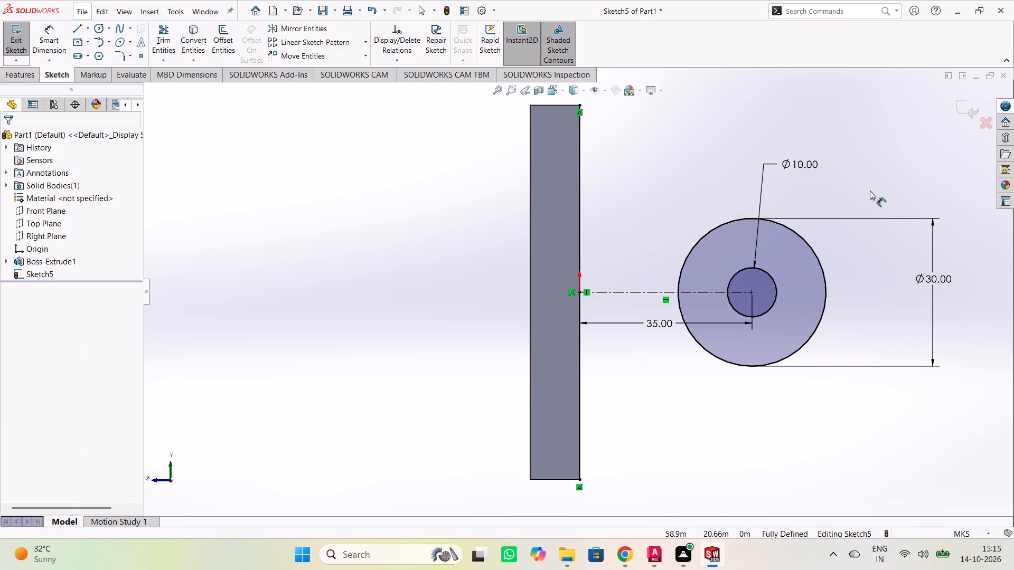
Draw a sloping line about 49.7 m long from the upper end of the plate-edge line to the upper outer side of the 30 m circle.
click(79, 25)
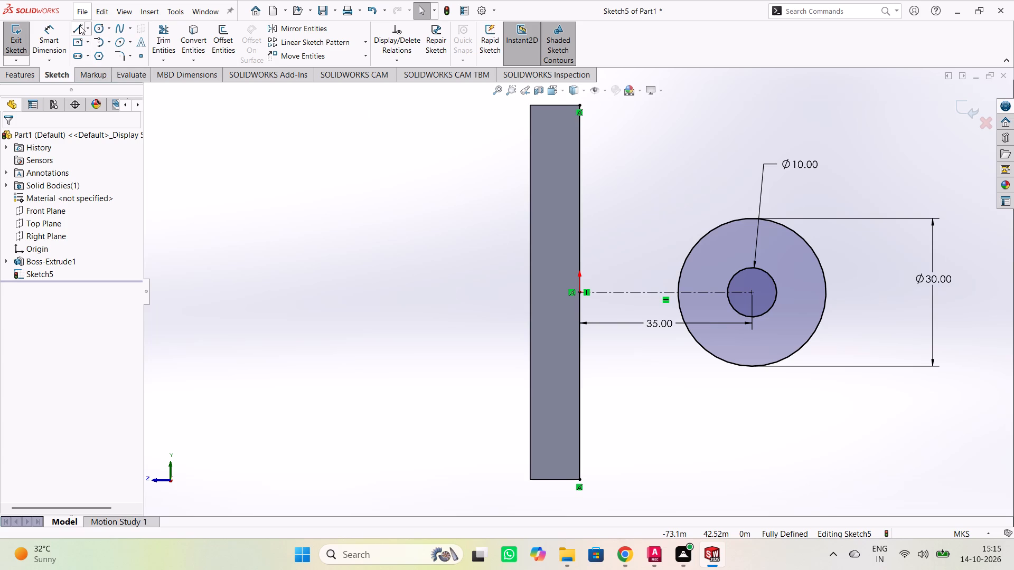
click(580, 106)
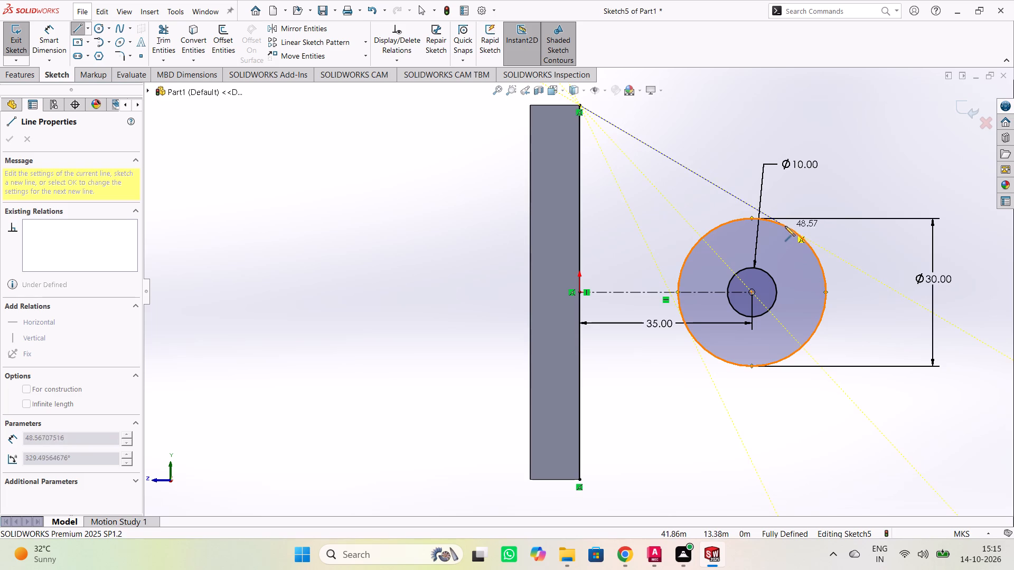
scroll(777, 225, down, 6)
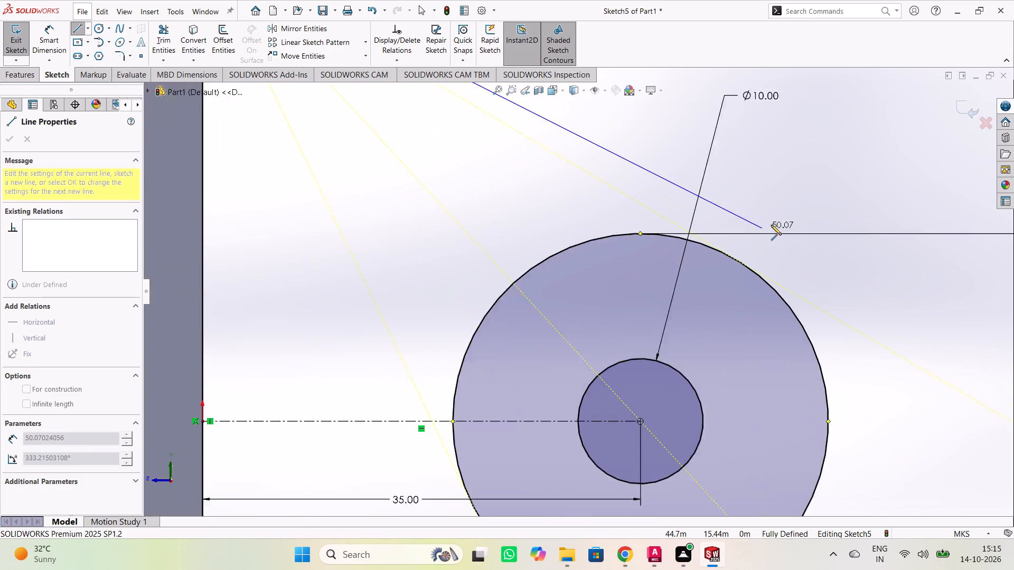
scroll(771, 225, down, 1)
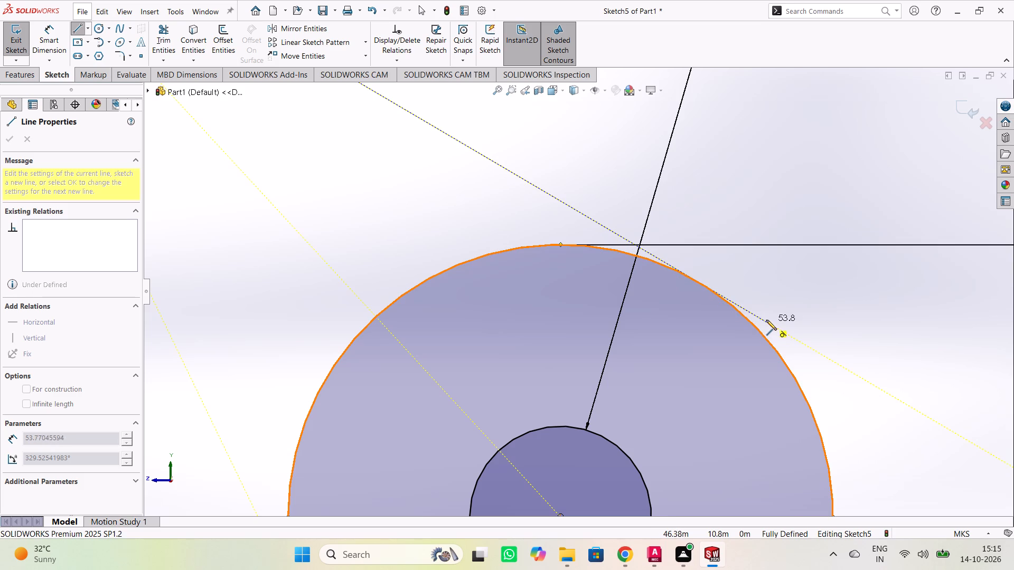
click(702, 284)
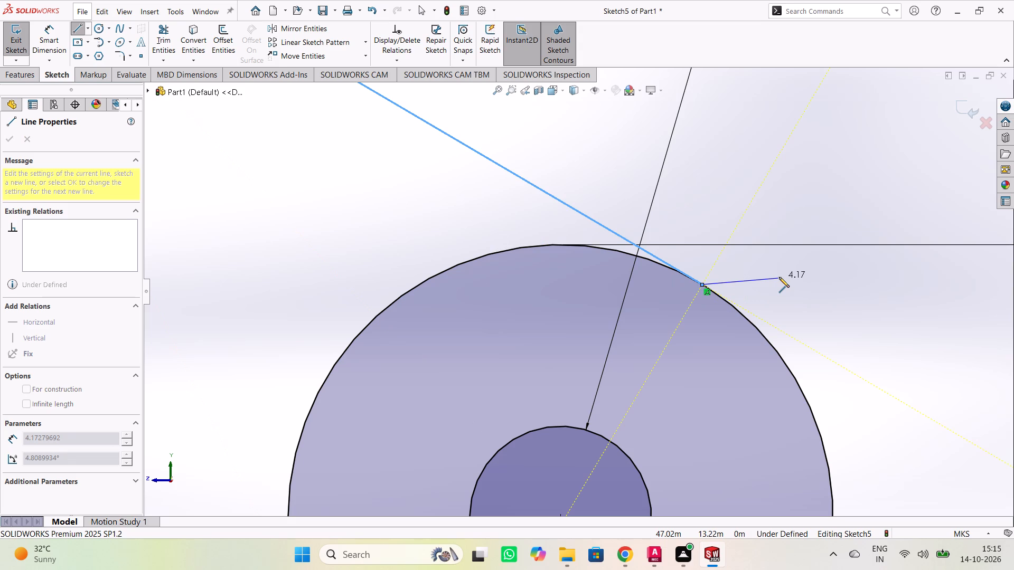
key(Escape)
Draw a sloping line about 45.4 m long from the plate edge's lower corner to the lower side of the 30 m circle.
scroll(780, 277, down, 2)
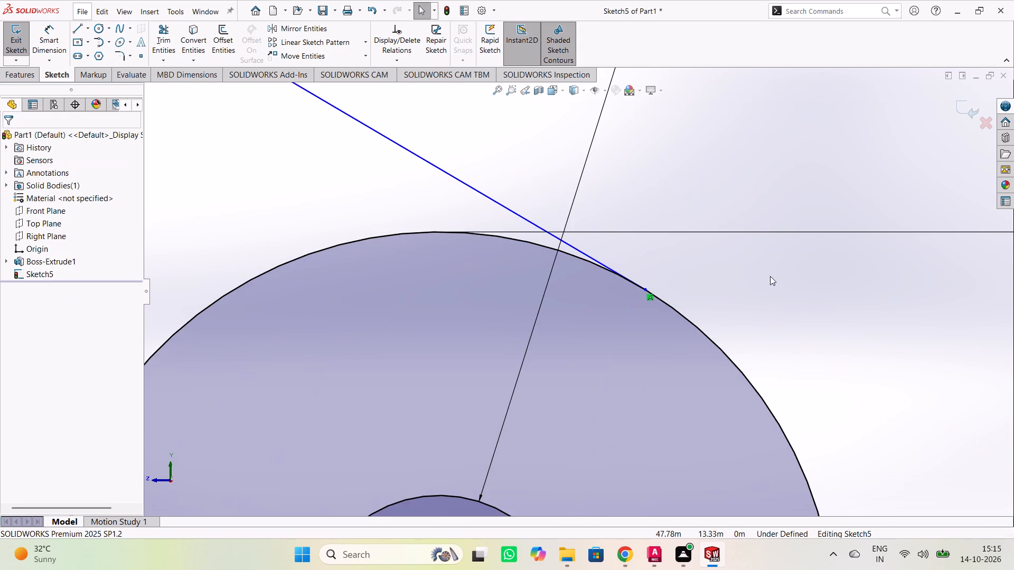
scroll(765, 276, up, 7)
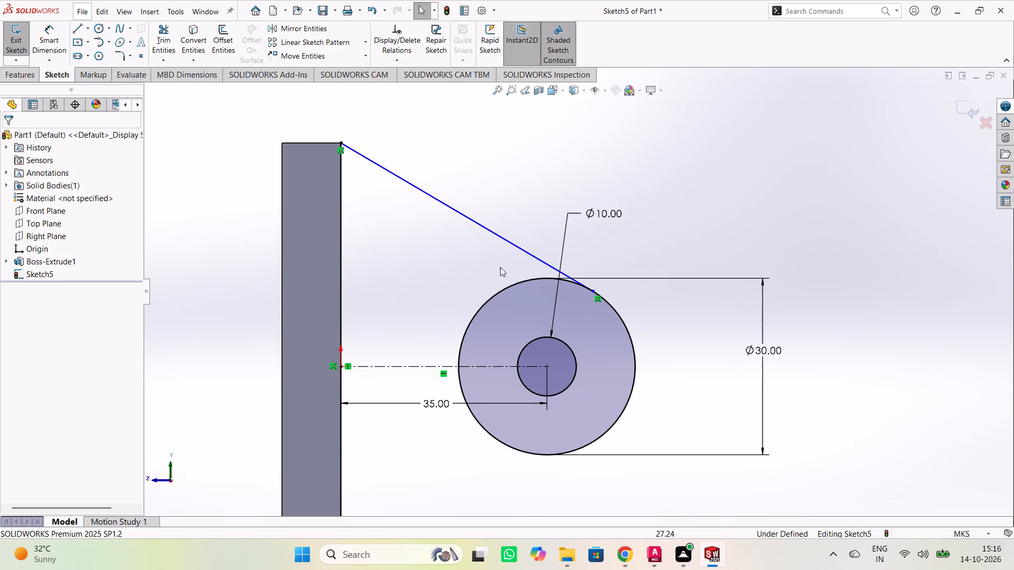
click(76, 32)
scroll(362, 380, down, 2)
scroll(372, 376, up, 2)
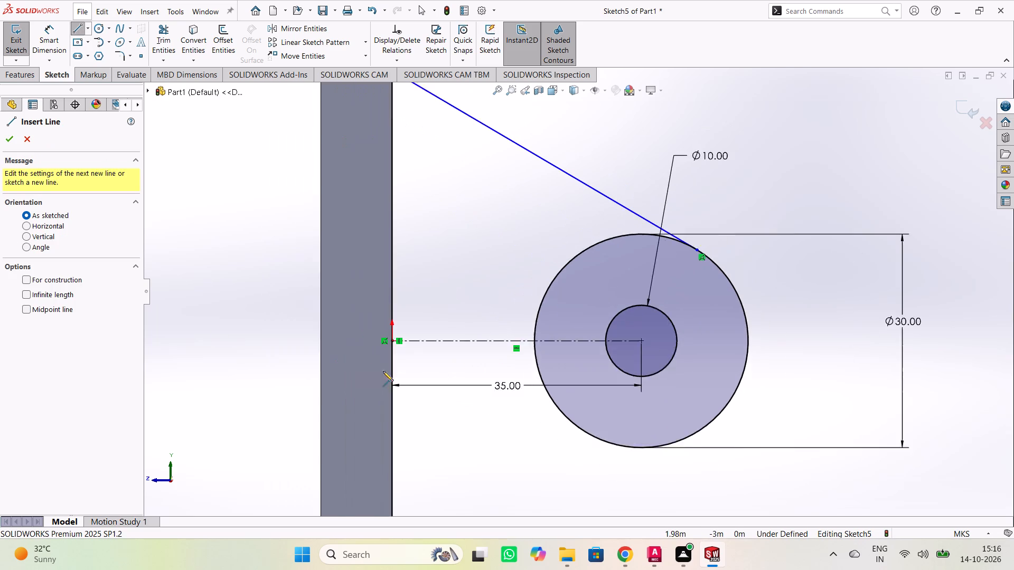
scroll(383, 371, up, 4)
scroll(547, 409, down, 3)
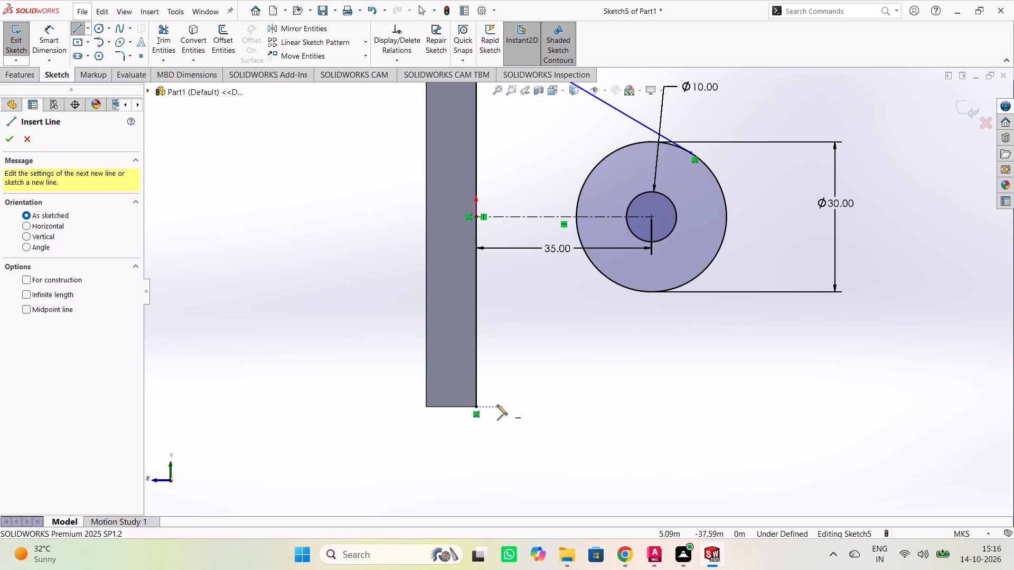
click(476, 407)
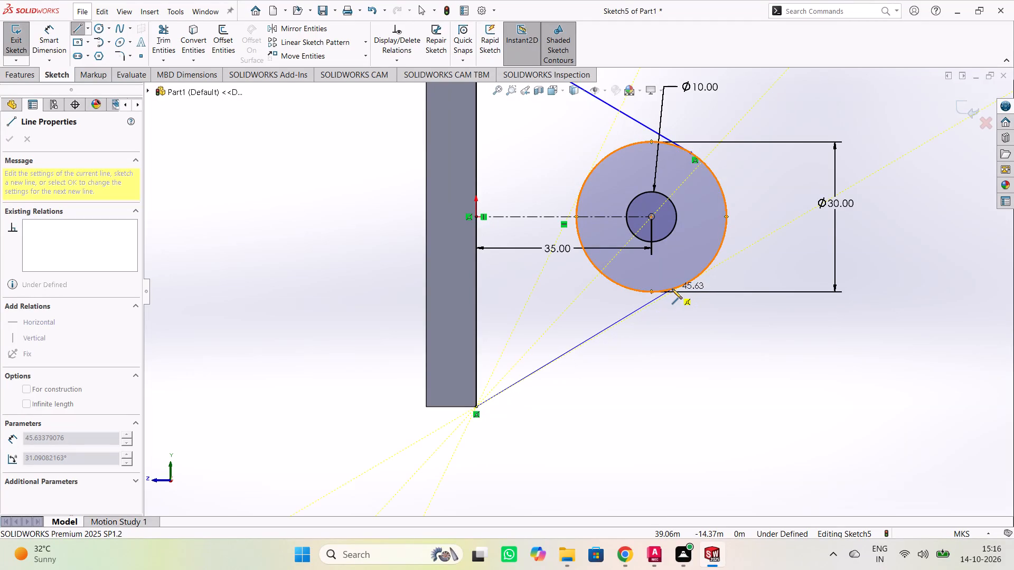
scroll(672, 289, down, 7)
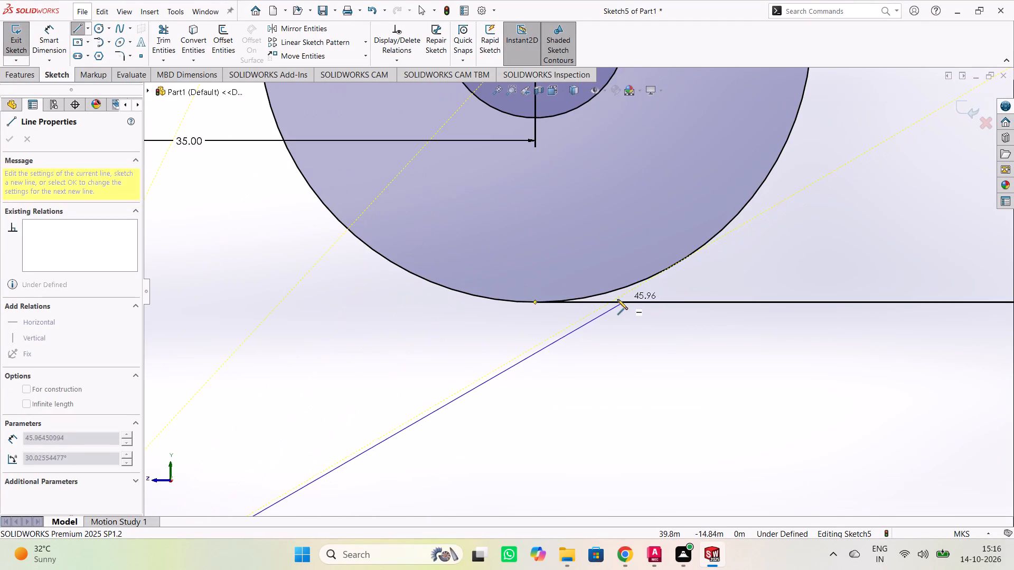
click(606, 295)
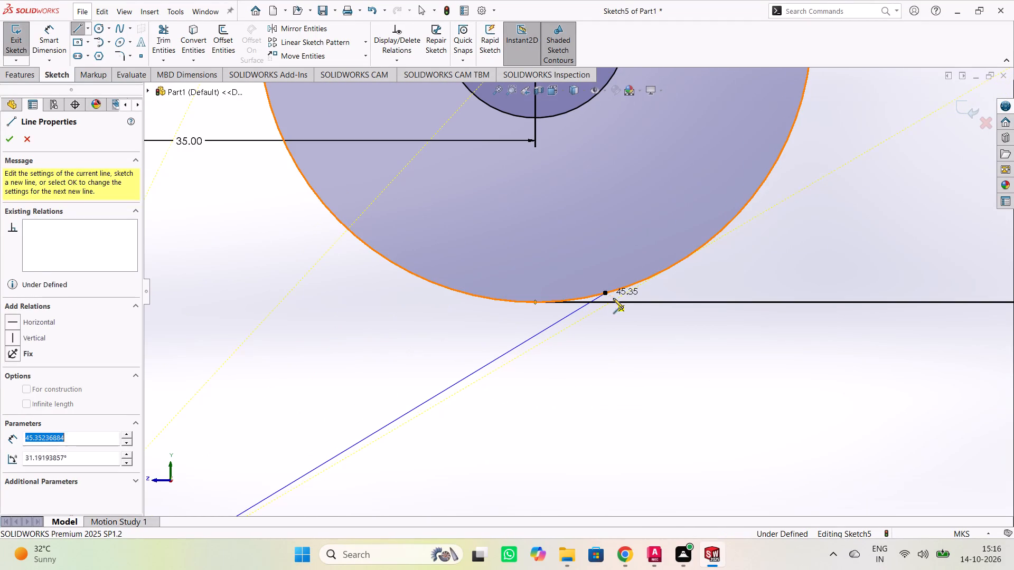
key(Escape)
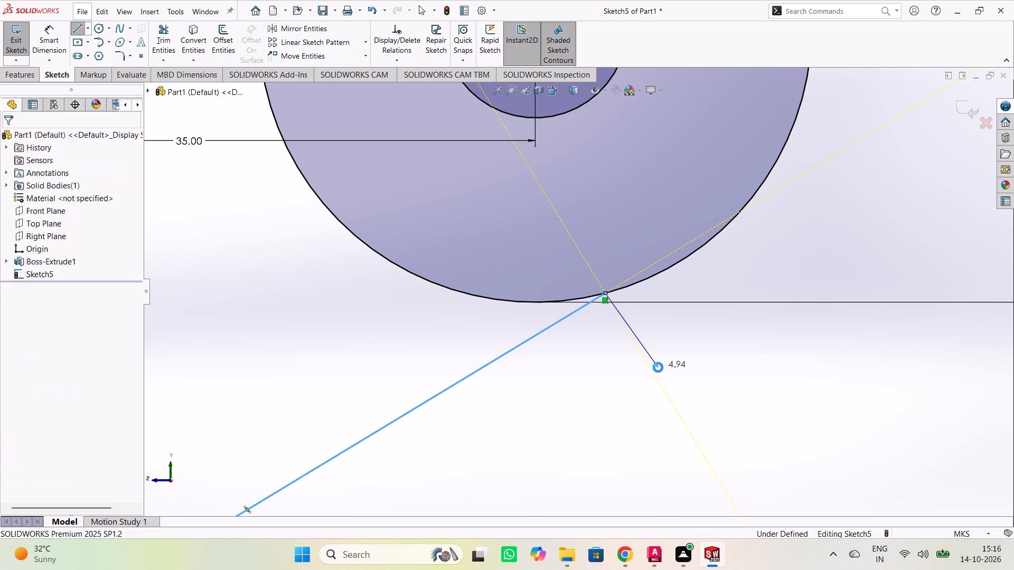
Trim away the plate-facing portion of the 30 m circle between the two sloping lines, keeping the outer arc.
scroll(422, 293, down, 3)
scroll(477, 293, down, 3)
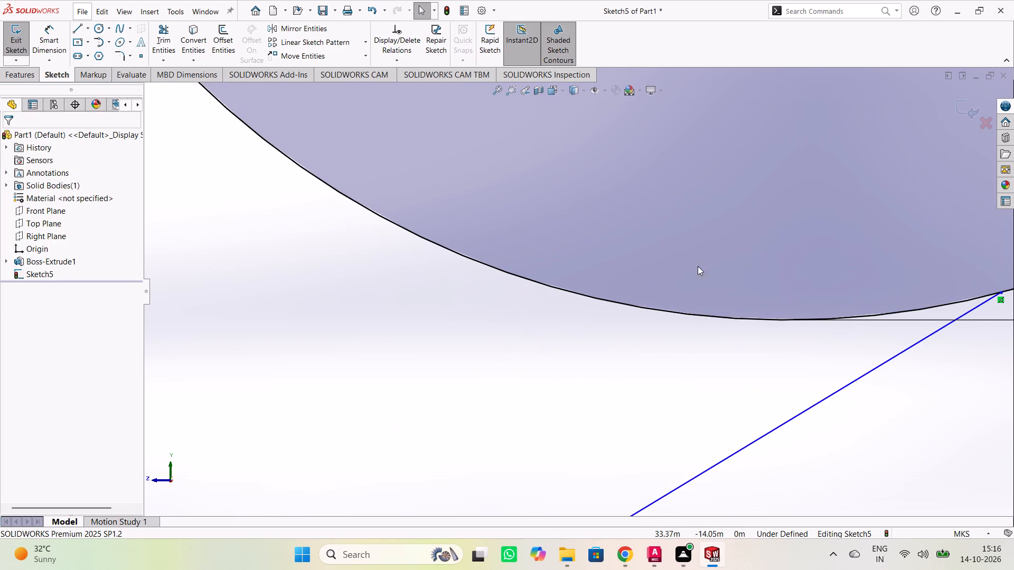
scroll(802, 257, up, 9)
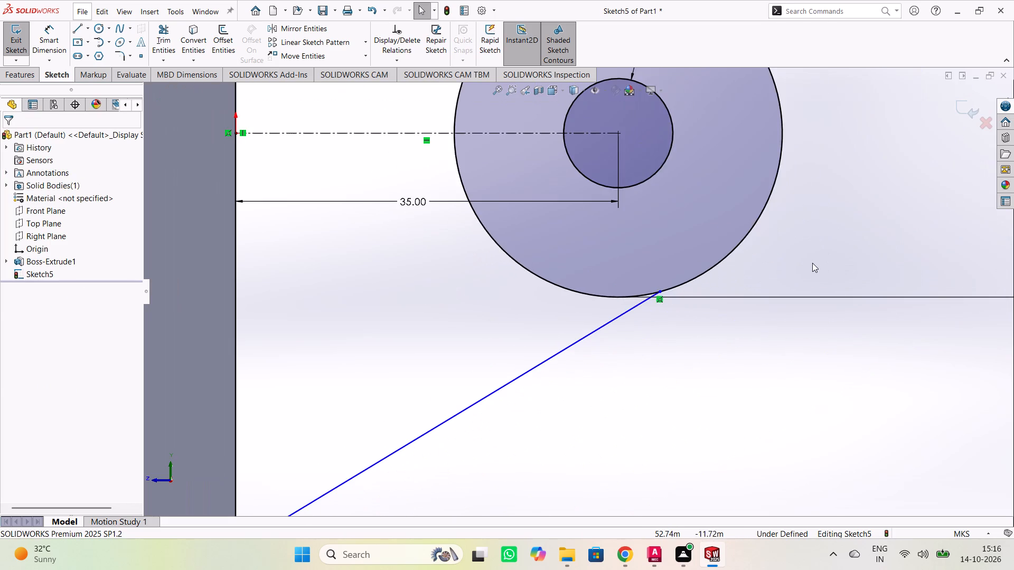
scroll(812, 263, up, 3)
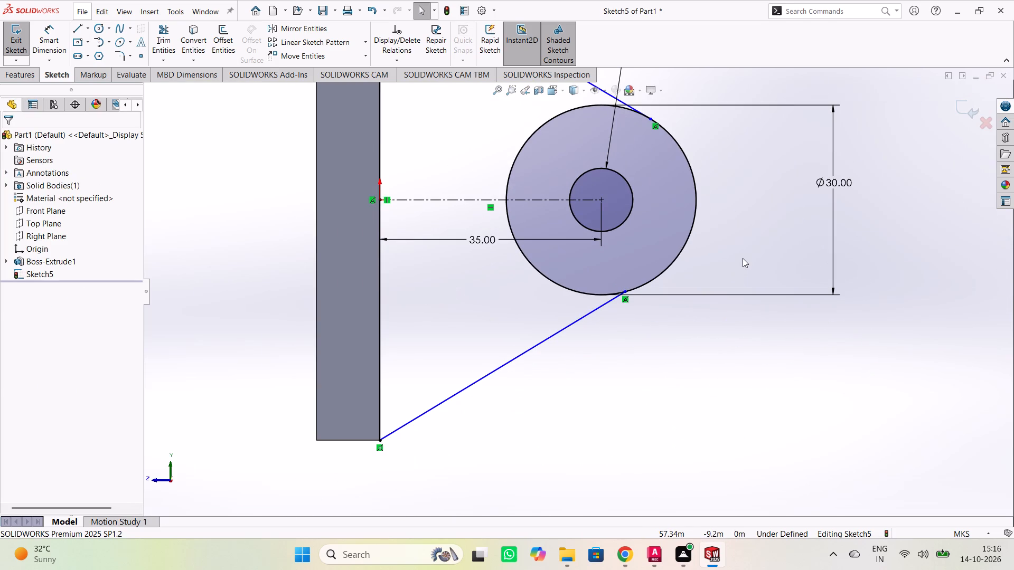
scroll(743, 260, up, 1)
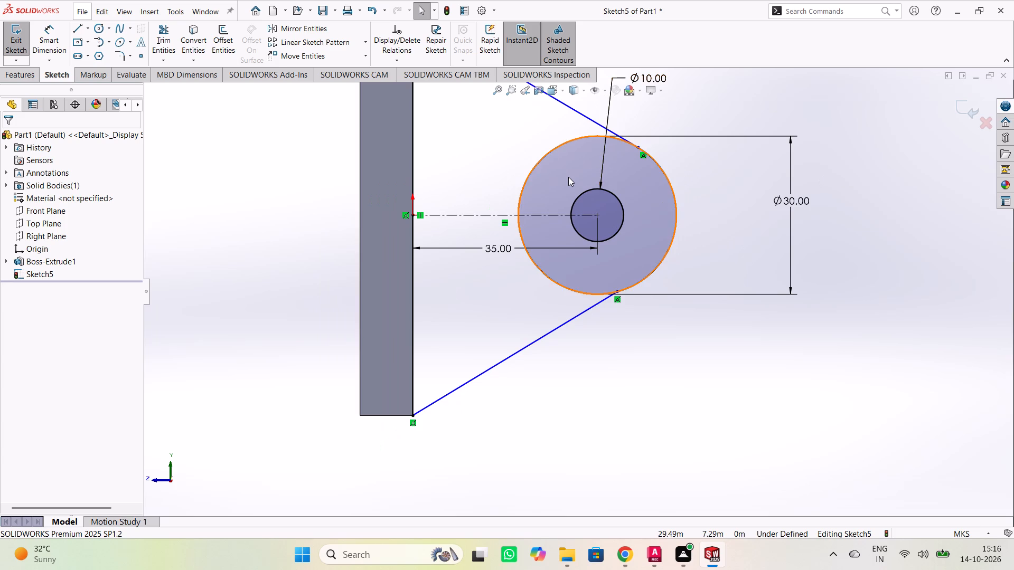
click(161, 35)
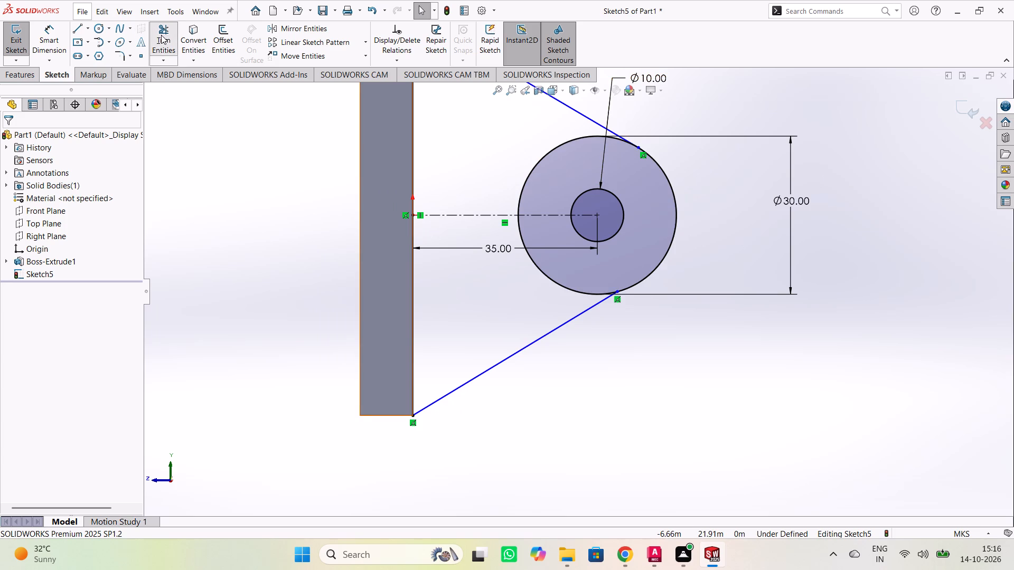
drag(497, 129, 538, 180)
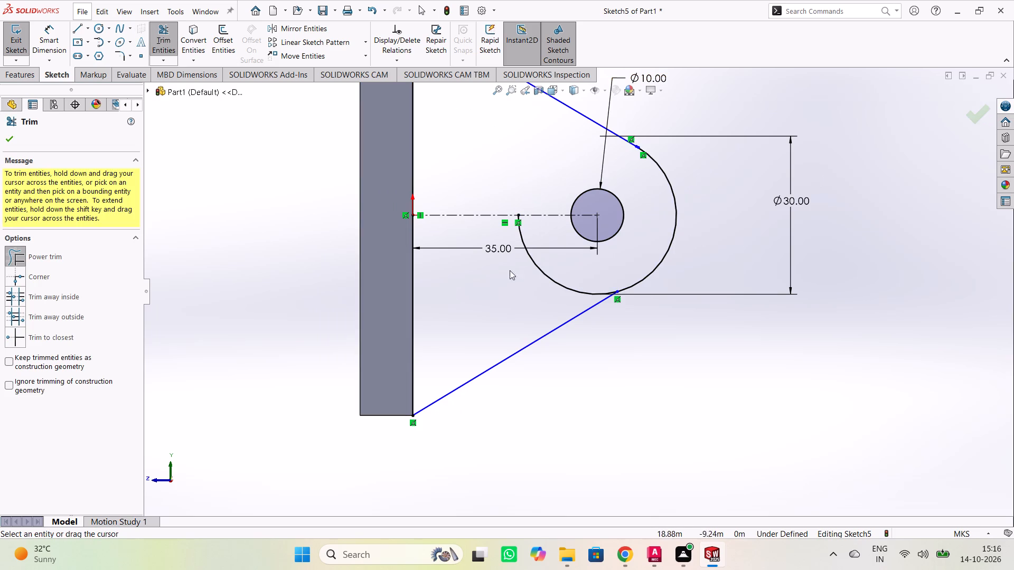
drag(478, 285, 561, 271)
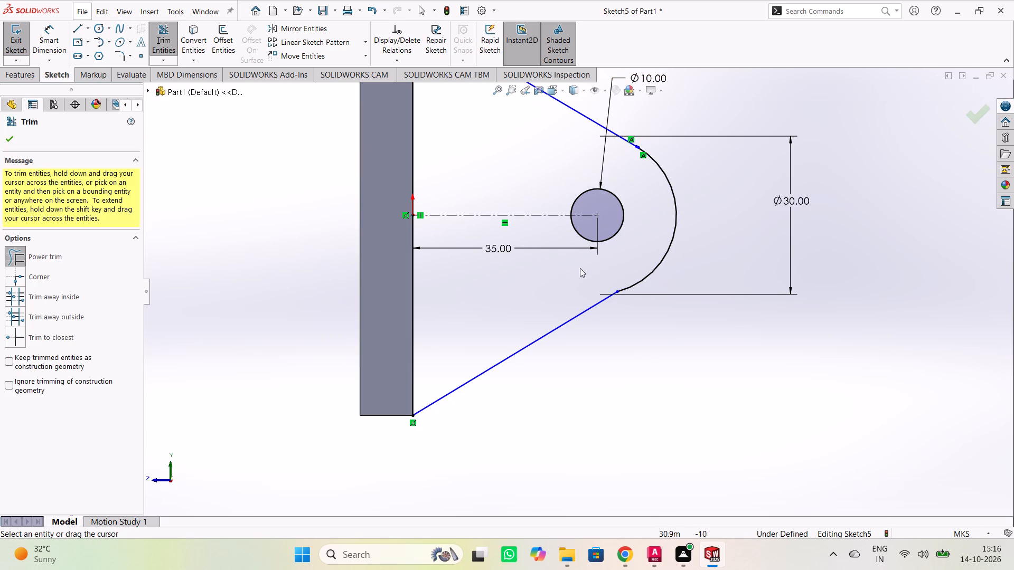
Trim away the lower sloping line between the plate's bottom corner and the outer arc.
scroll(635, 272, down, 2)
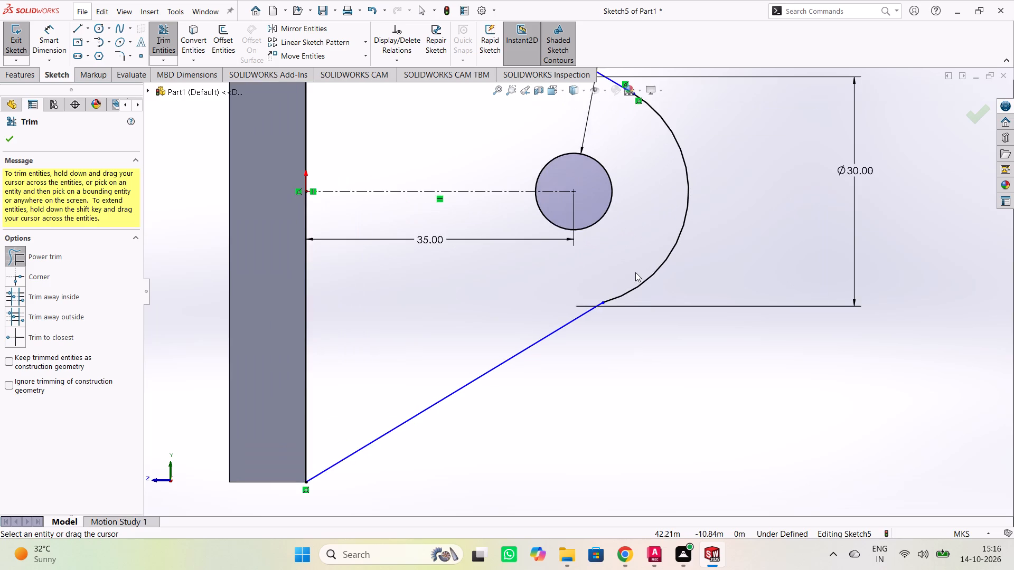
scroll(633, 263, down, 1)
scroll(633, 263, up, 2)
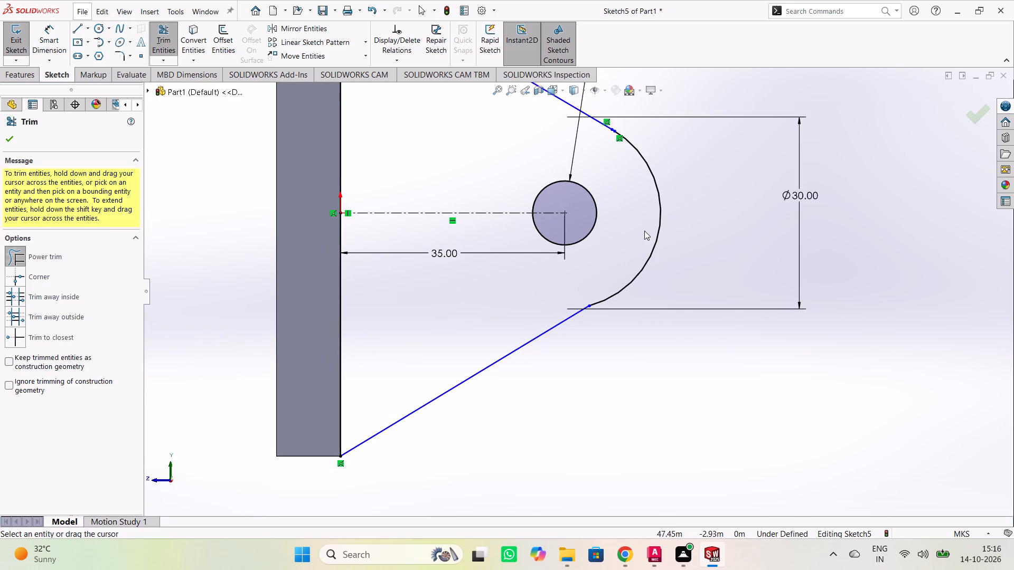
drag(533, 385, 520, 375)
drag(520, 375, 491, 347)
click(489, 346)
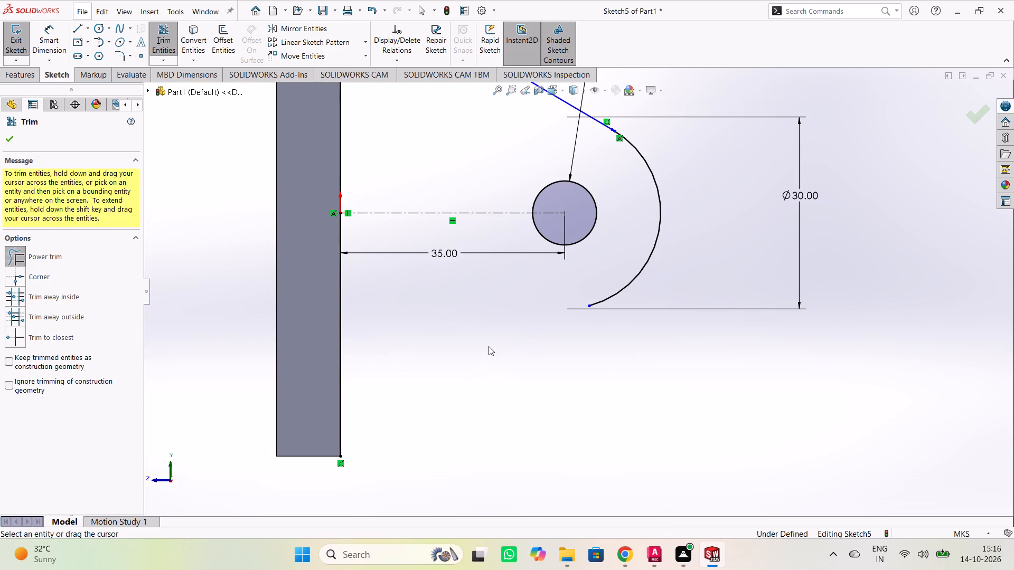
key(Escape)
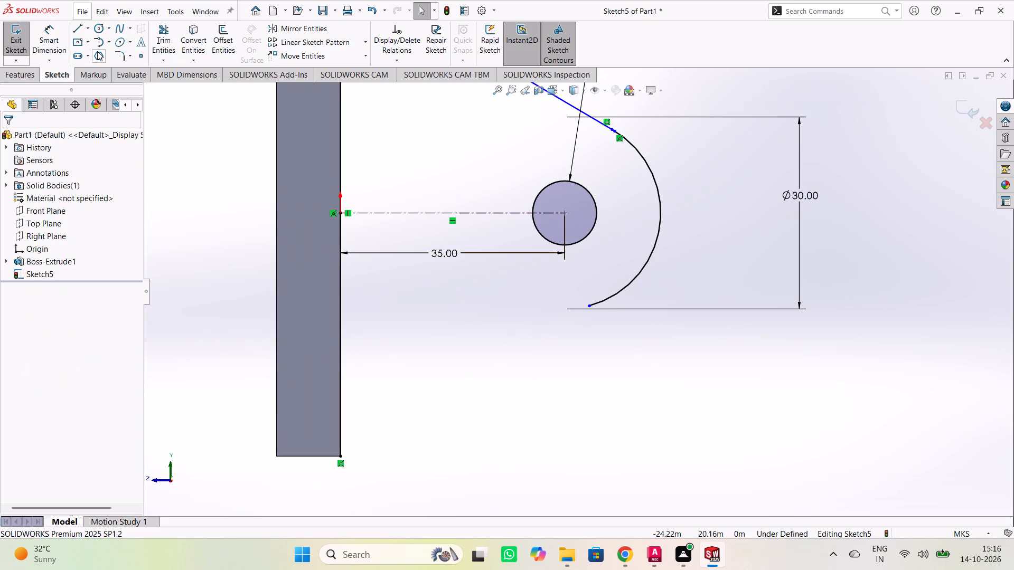
Draw a sloping line about 51.2 m long from the plate edge's lower corner to the lower outer side of the arc.
click(78, 28)
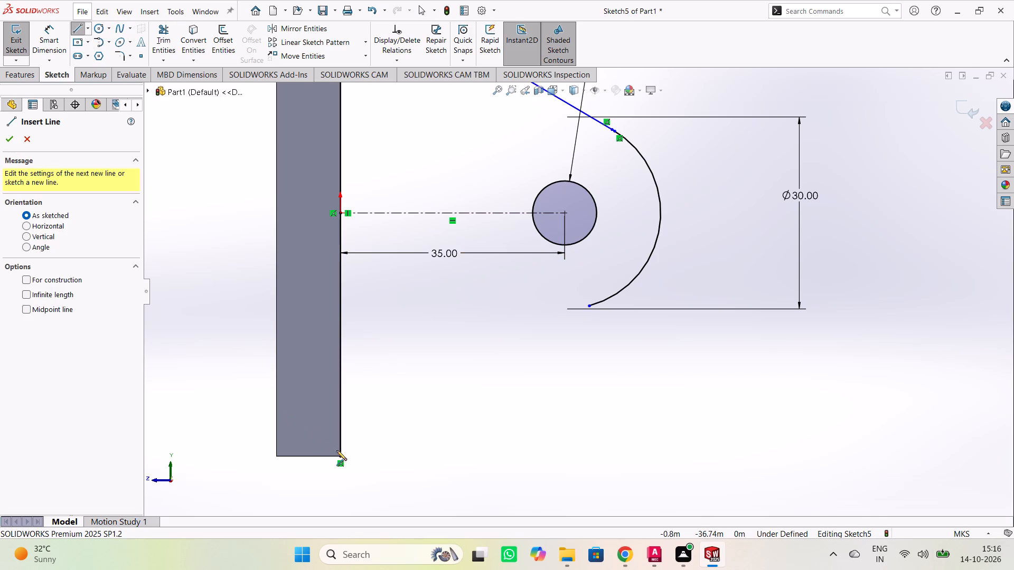
click(341, 458)
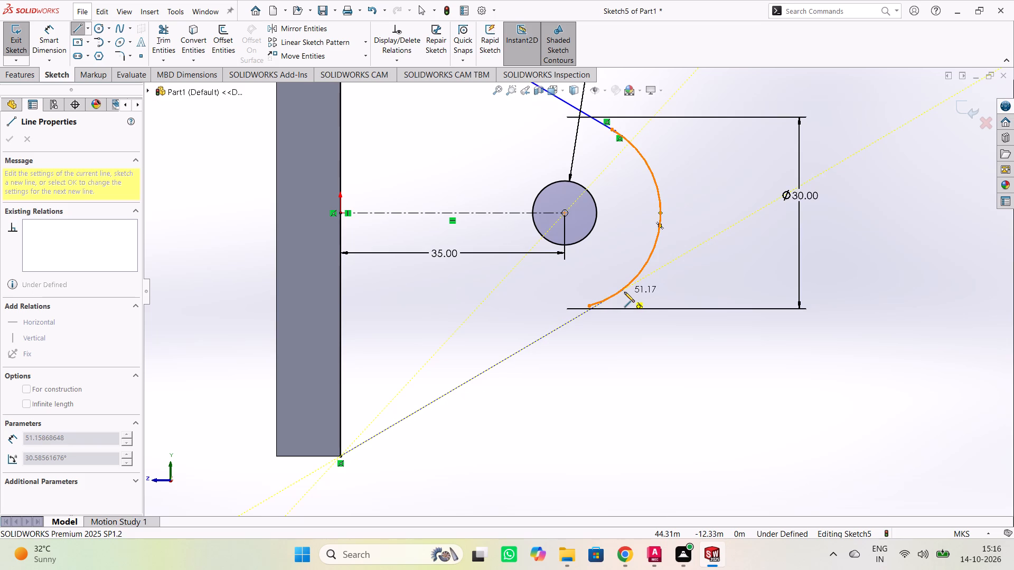
click(624, 292)
key(Escape)
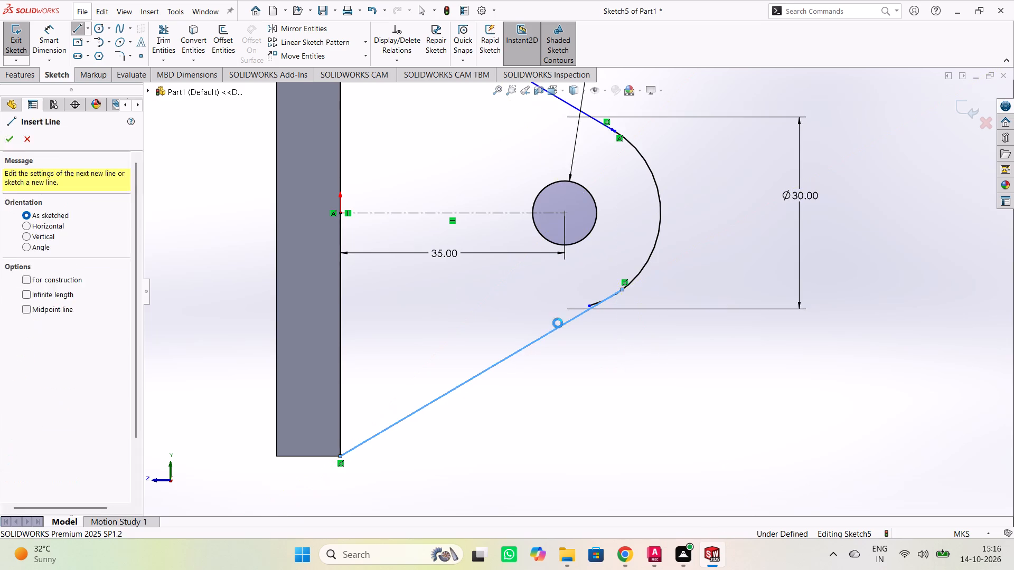
Trim the leftover arc pieces beyond the lower sloping line so the arc ends at that line's outer endpoint.
scroll(550, 306, down, 6)
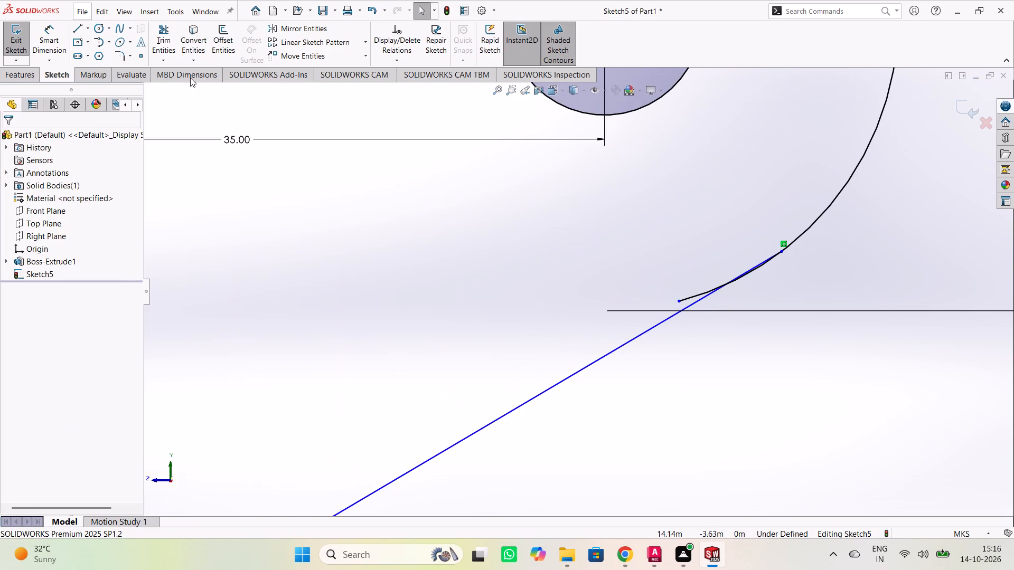
click(166, 42)
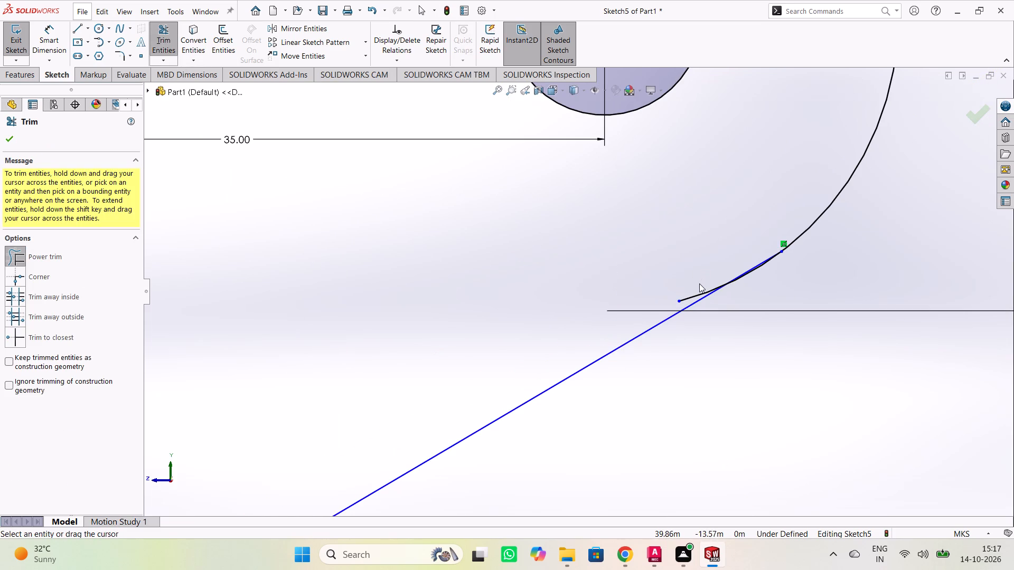
drag(697, 285, 683, 300)
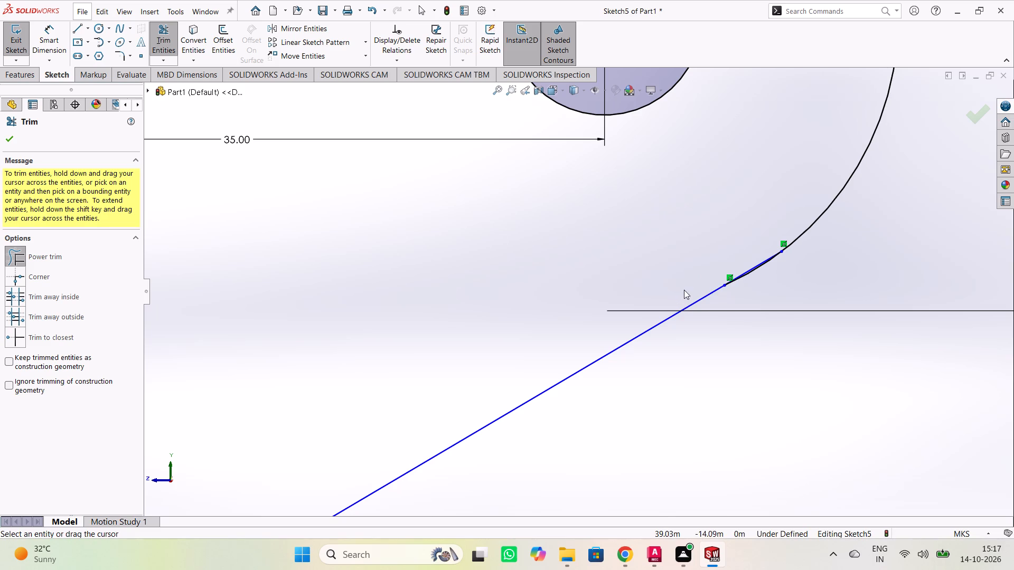
click(683, 246)
scroll(787, 272, down, 3)
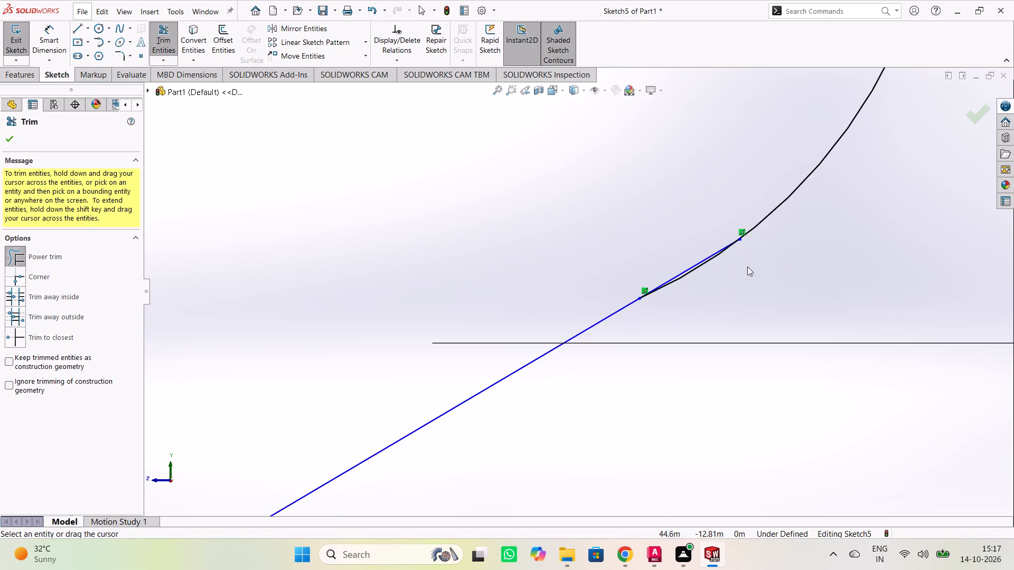
scroll(735, 262, down, 10)
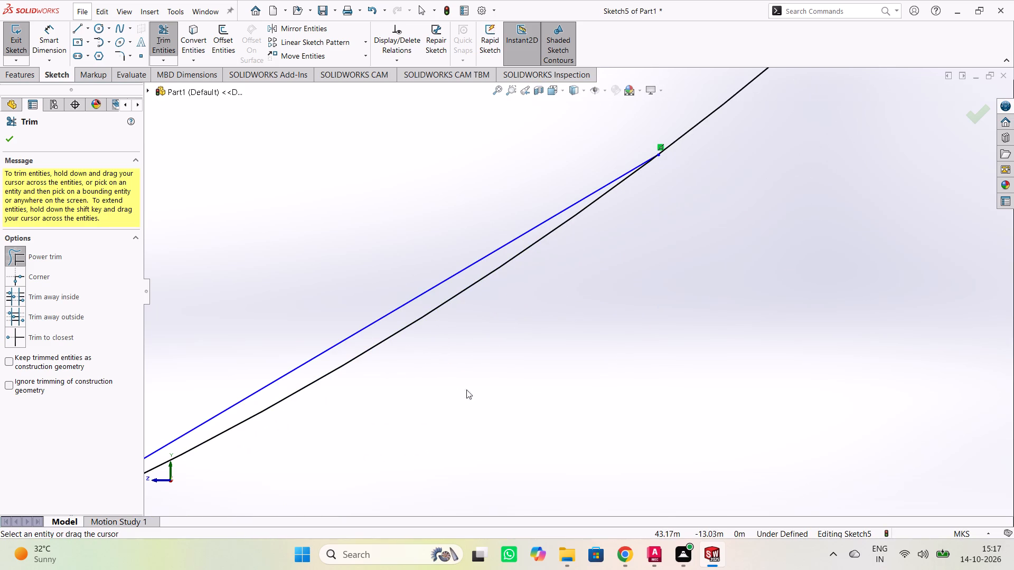
drag(426, 308, 436, 323)
drag(436, 323, 449, 353)
Examine the trimmed lug profile, particularly where the upper sloping line meets the outer arc.
scroll(545, 318, up, 12)
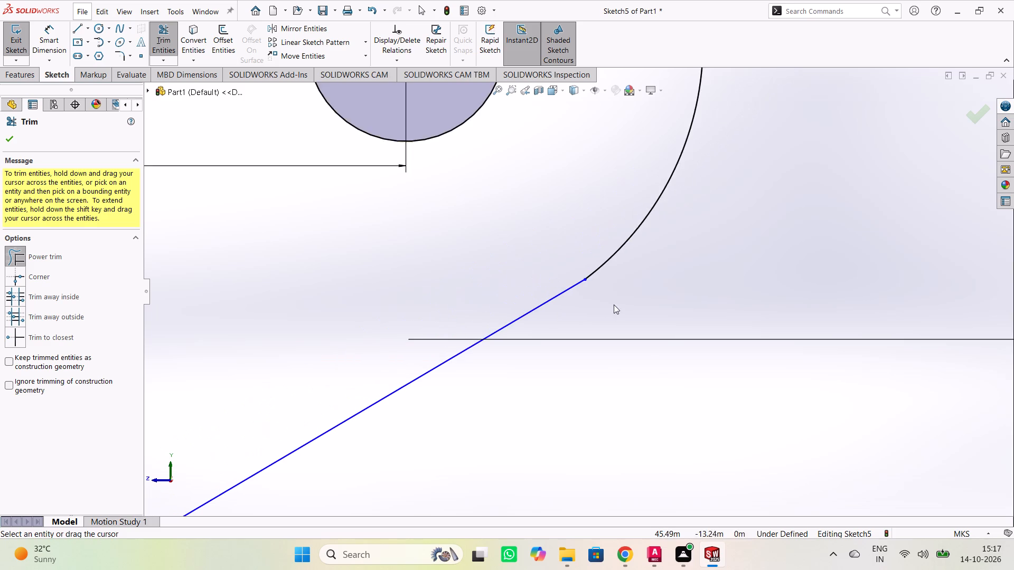
scroll(629, 305, up, 5)
scroll(550, 120, down, 6)
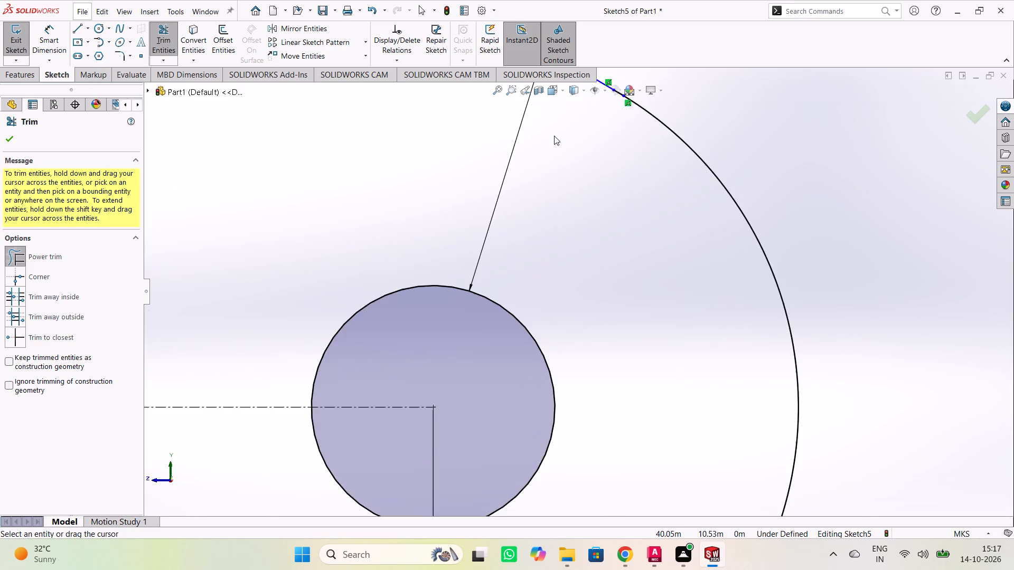
scroll(554, 136, up, 5)
scroll(553, 138, down, 8)
scroll(625, 361, up, 2)
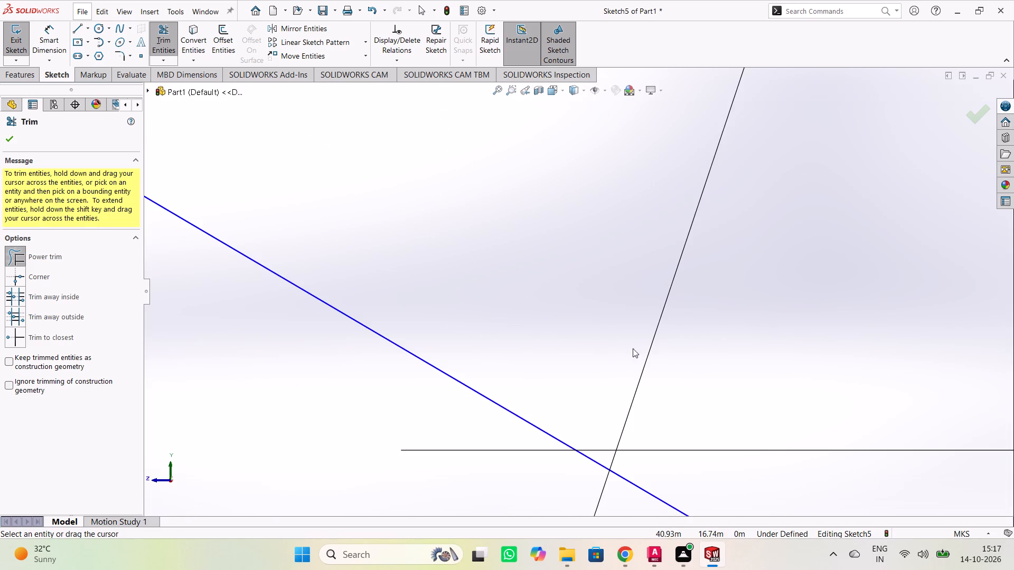
scroll(633, 348, up, 1)
scroll(667, 425, down, 4)
scroll(668, 432, up, 1)
scroll(668, 434, down, 9)
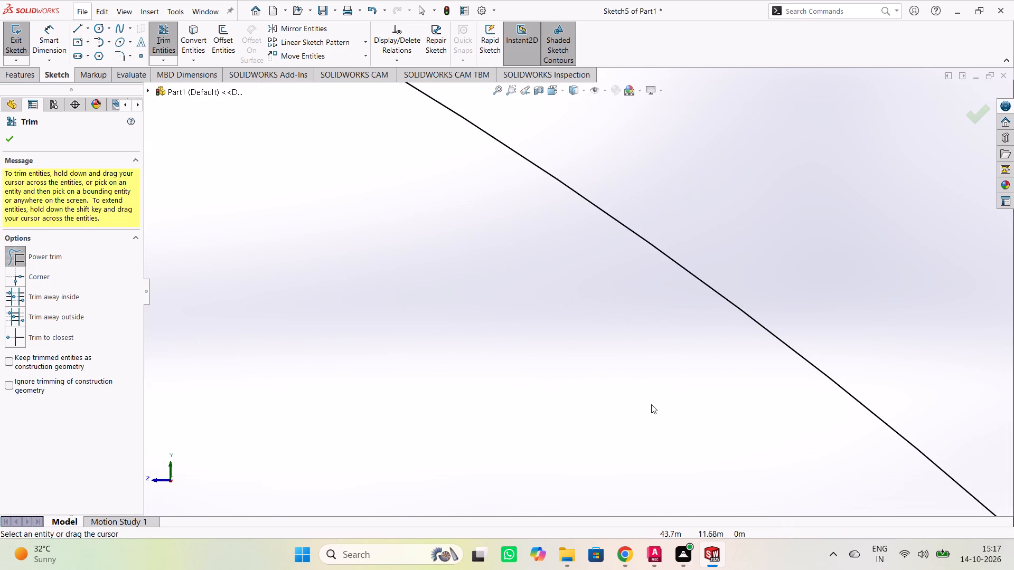
scroll(635, 388, up, 3)
scroll(557, 382, down, 2)
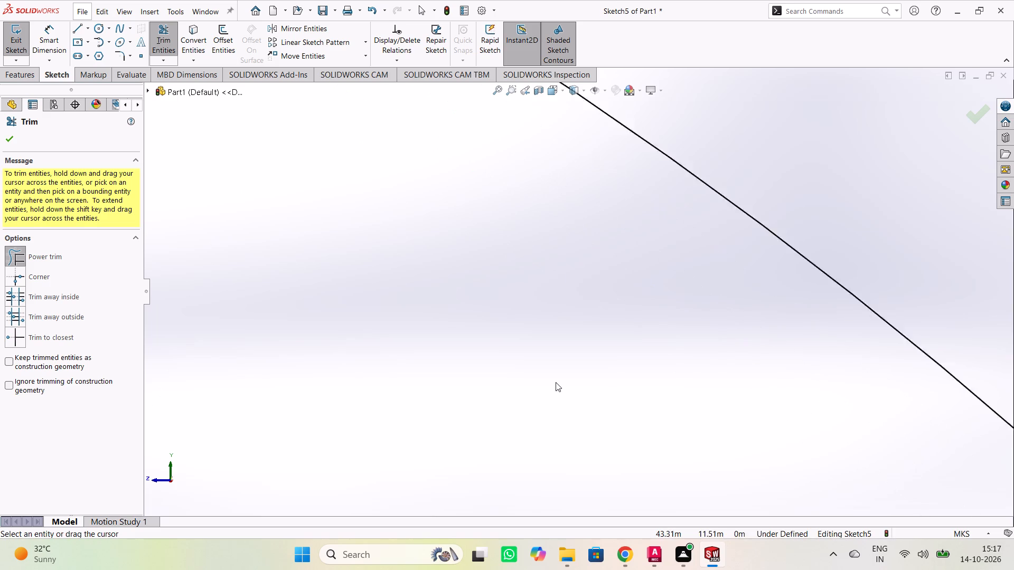
scroll(556, 382, down, 4)
scroll(553, 378, up, 19)
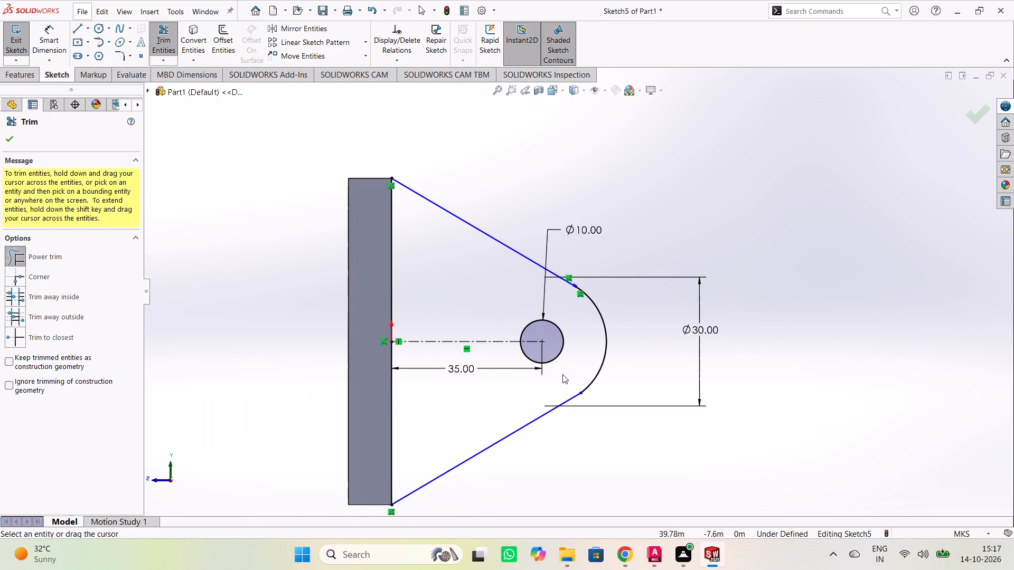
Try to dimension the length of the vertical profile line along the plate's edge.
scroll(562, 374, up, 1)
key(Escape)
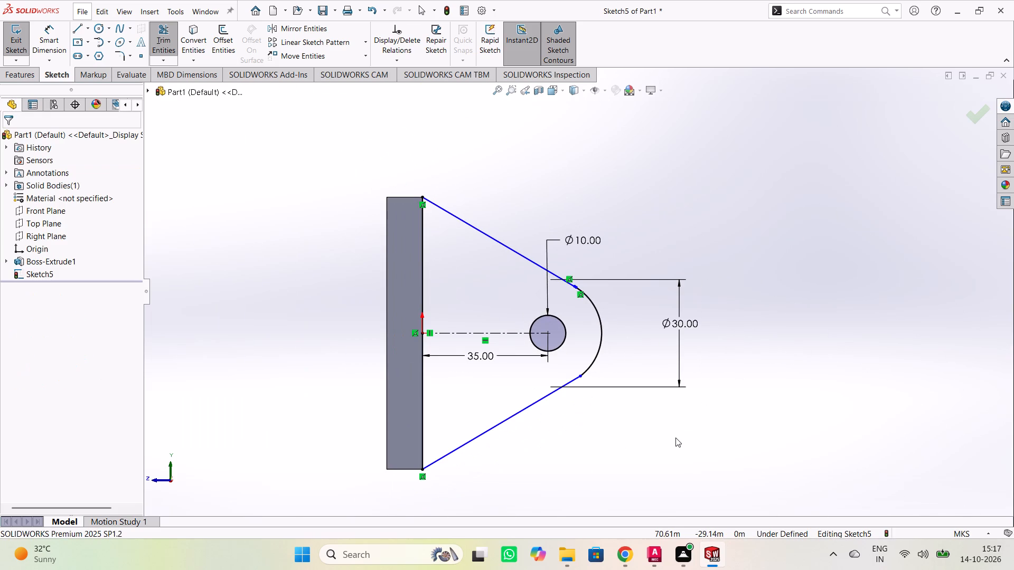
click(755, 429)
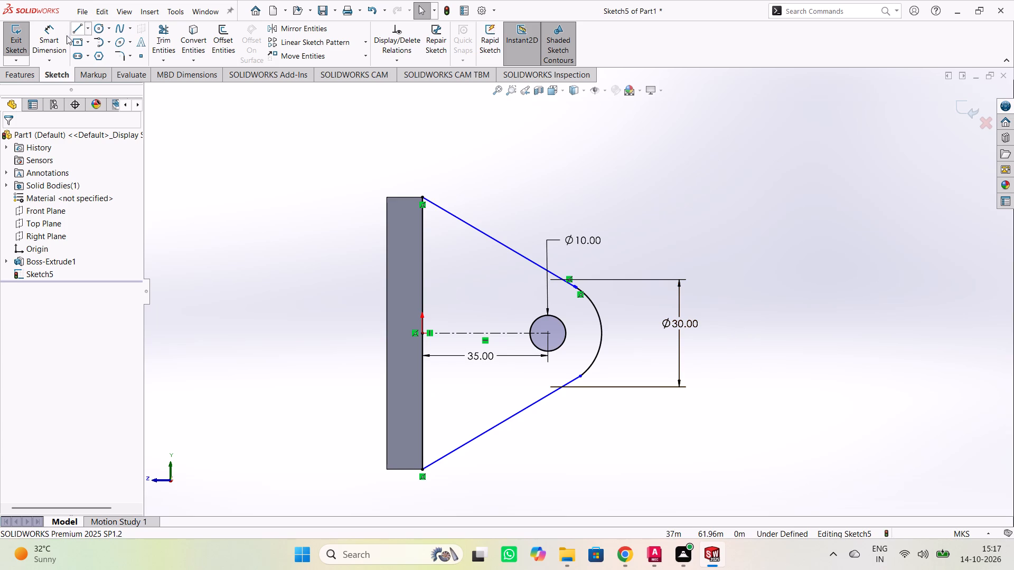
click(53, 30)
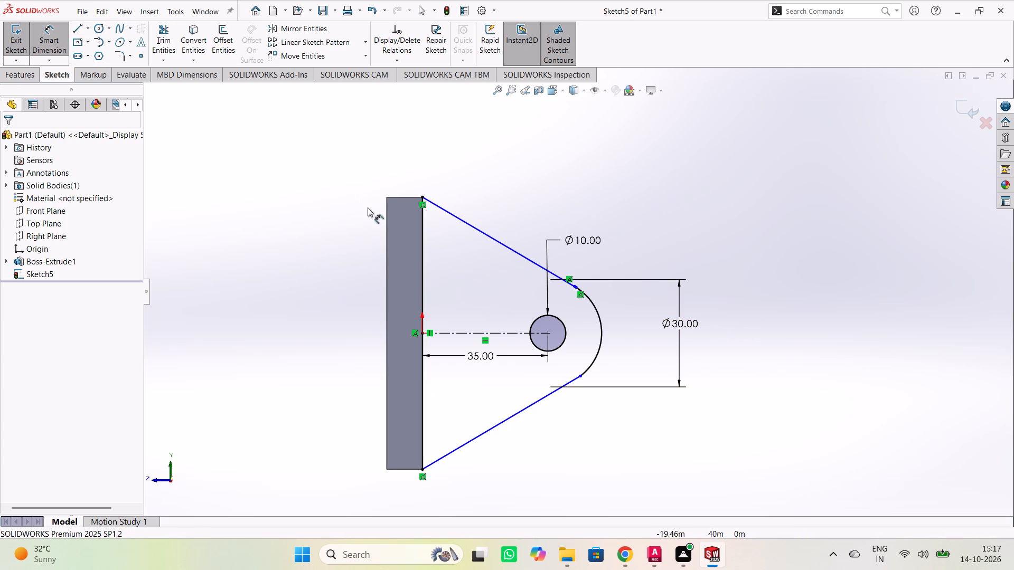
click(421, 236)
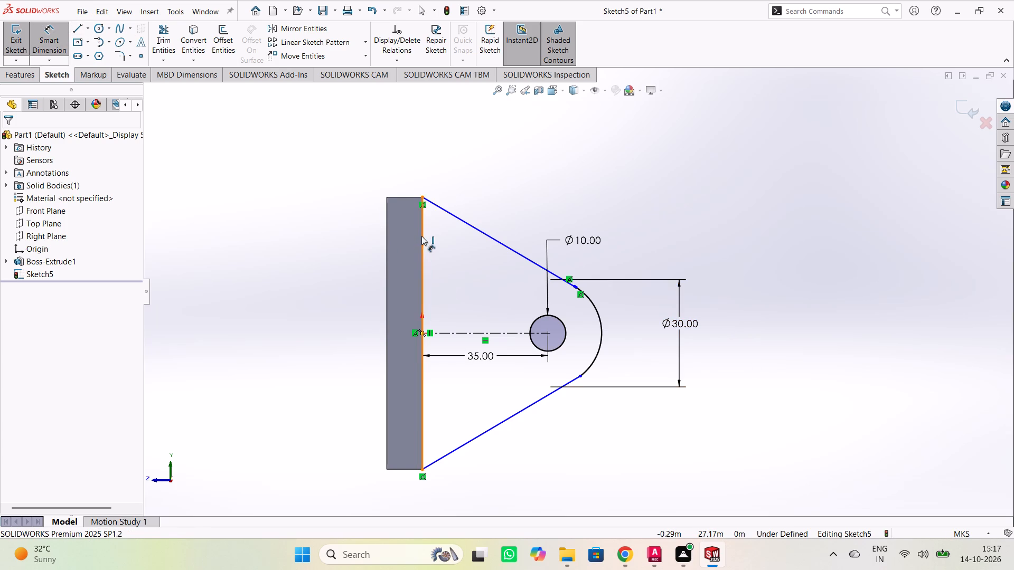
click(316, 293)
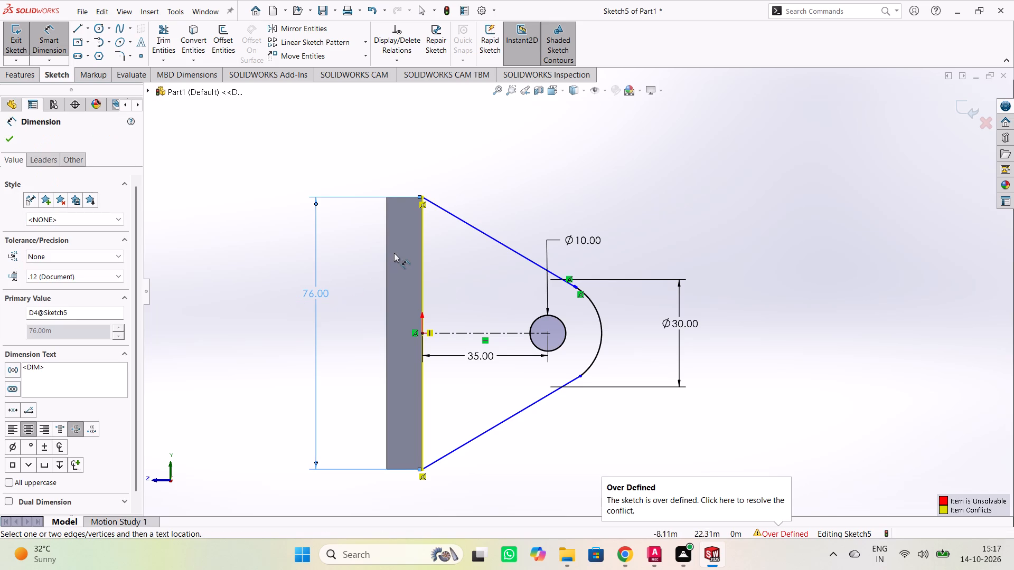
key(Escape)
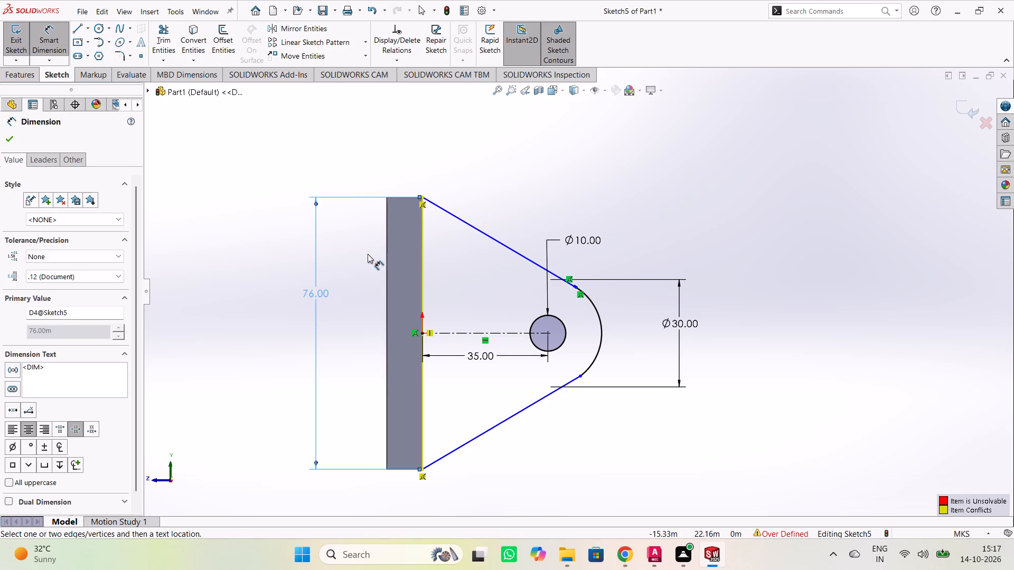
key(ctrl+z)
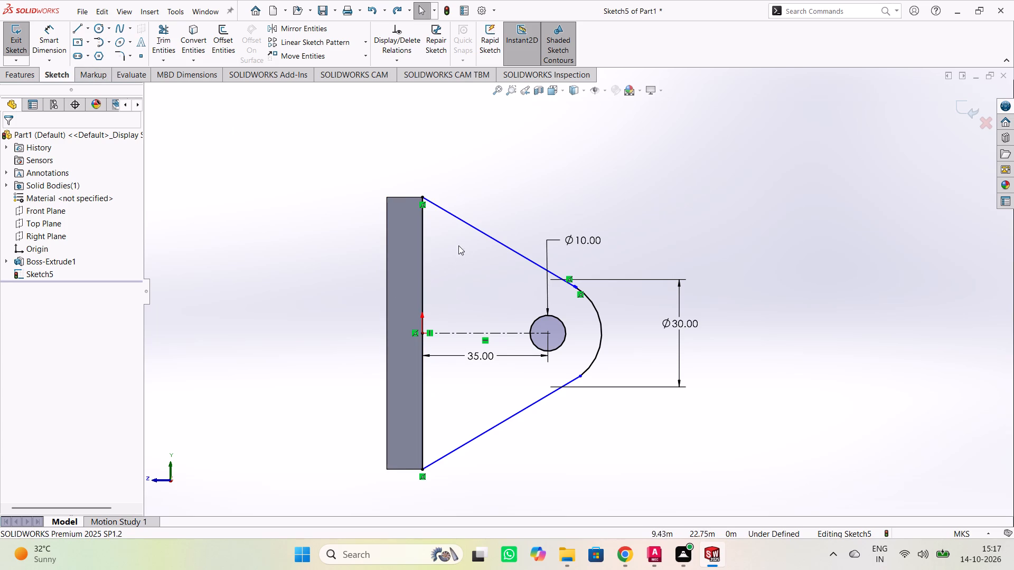
Dimension the horizontal extent of the upper sloping line, keeping it as drawn.
click(43, 34)
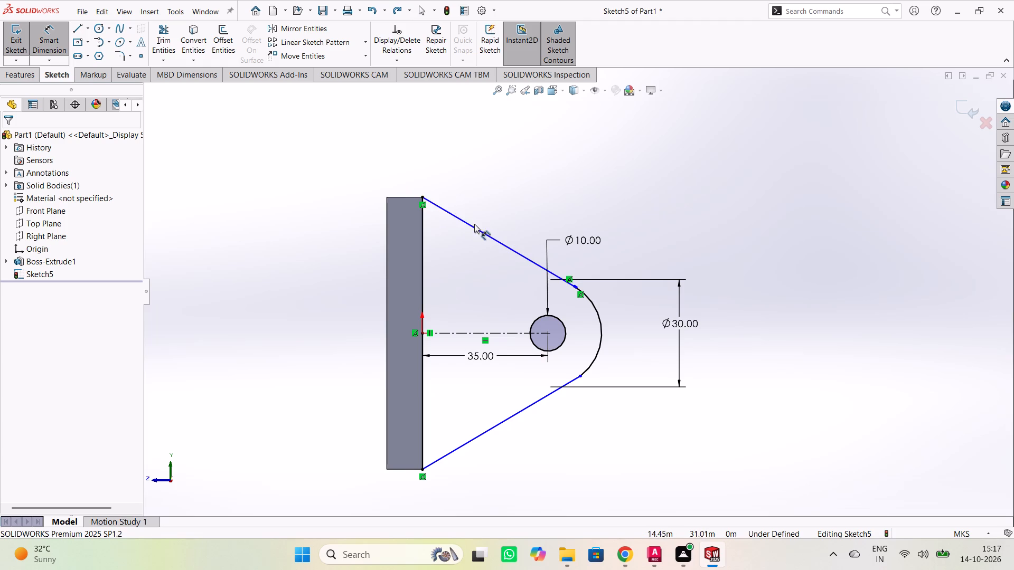
click(474, 225)
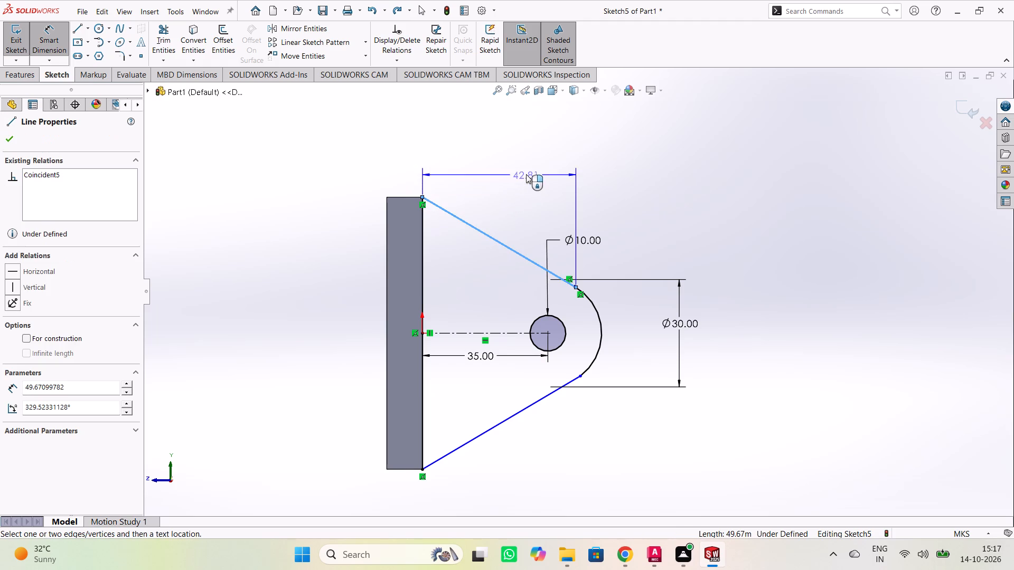
click(473, 165)
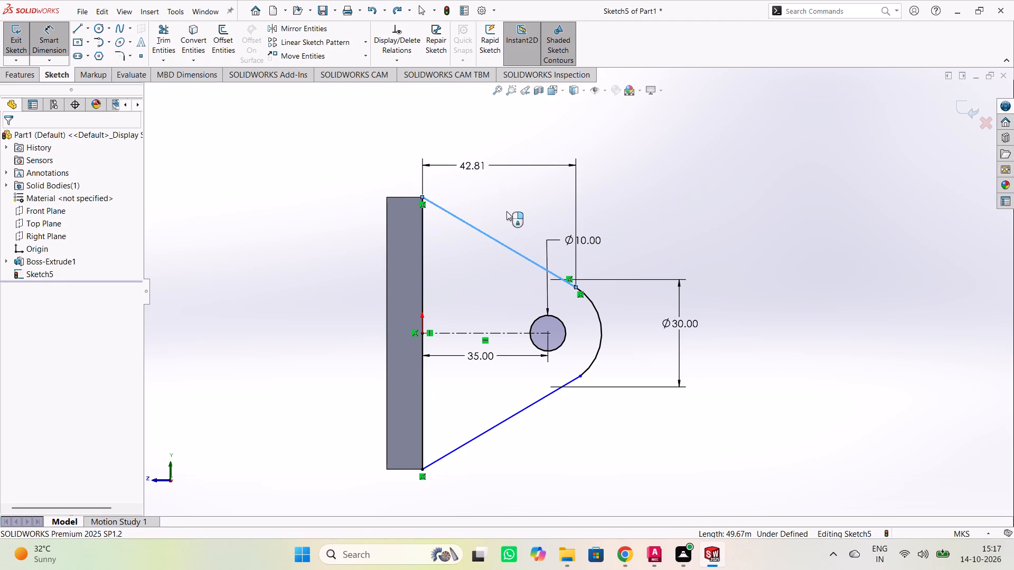
click(430, 151)
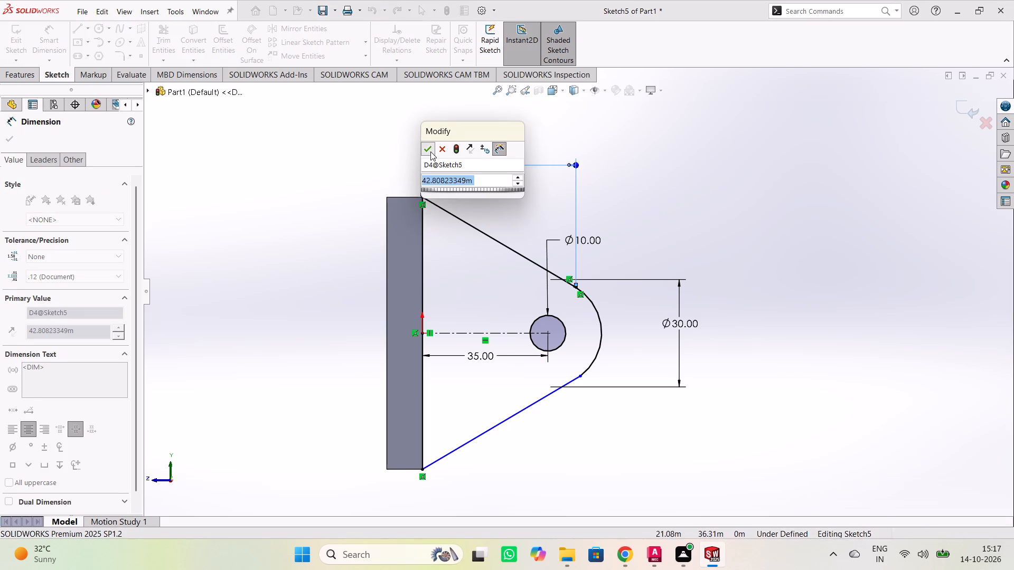
Dimension the horizontal extent of the lower sloping line and set it to 42.81 m.
click(511, 416)
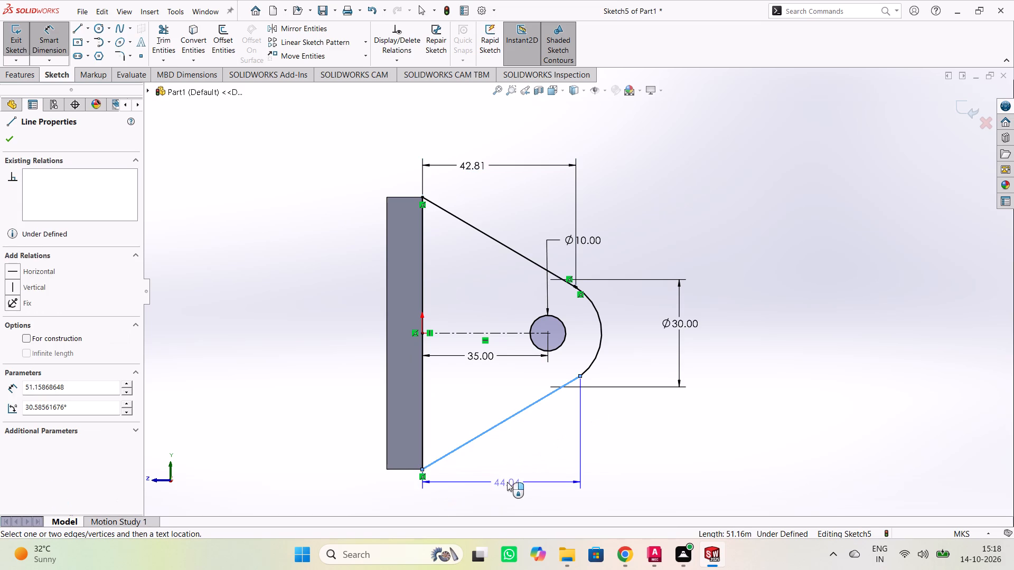
click(507, 482)
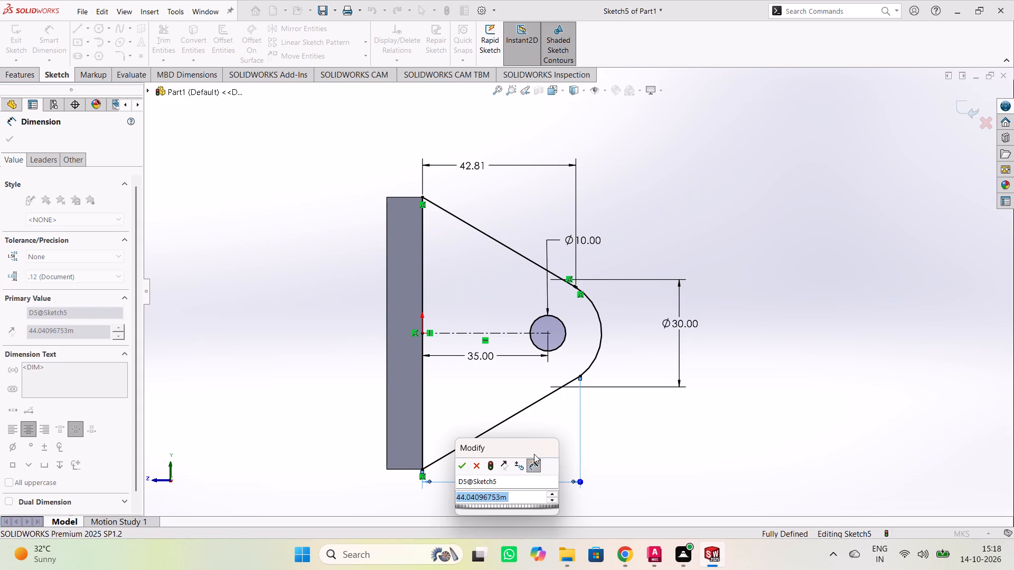
text(42.)
text(81)
key(Return)
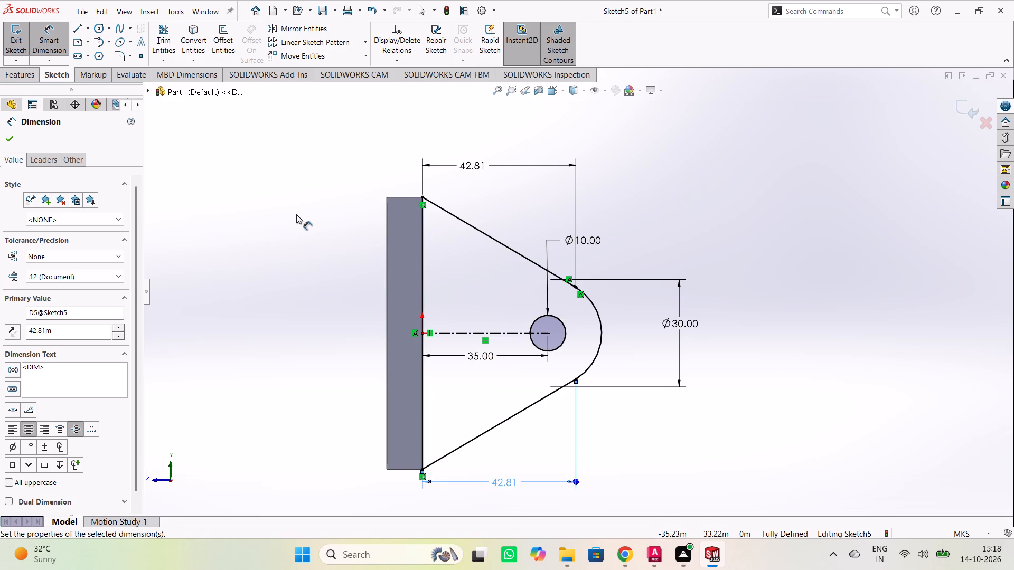
key(Escape)
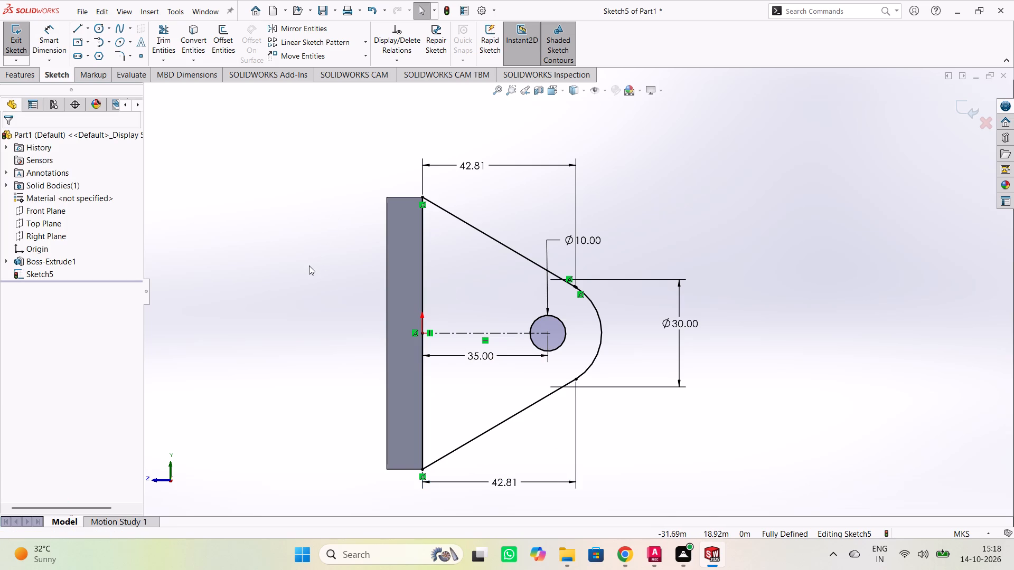
Set up a Boss-Extrude of the lug sketch with a Blind end condition, reversed direction and 10 m depth.
middle_drag(308, 267, 264, 163)
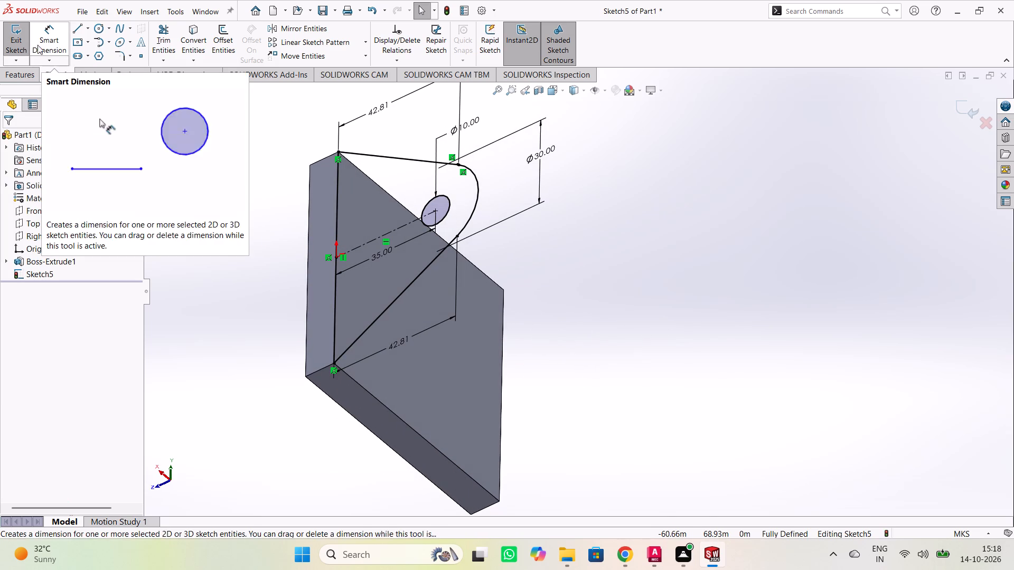
click(14, 79)
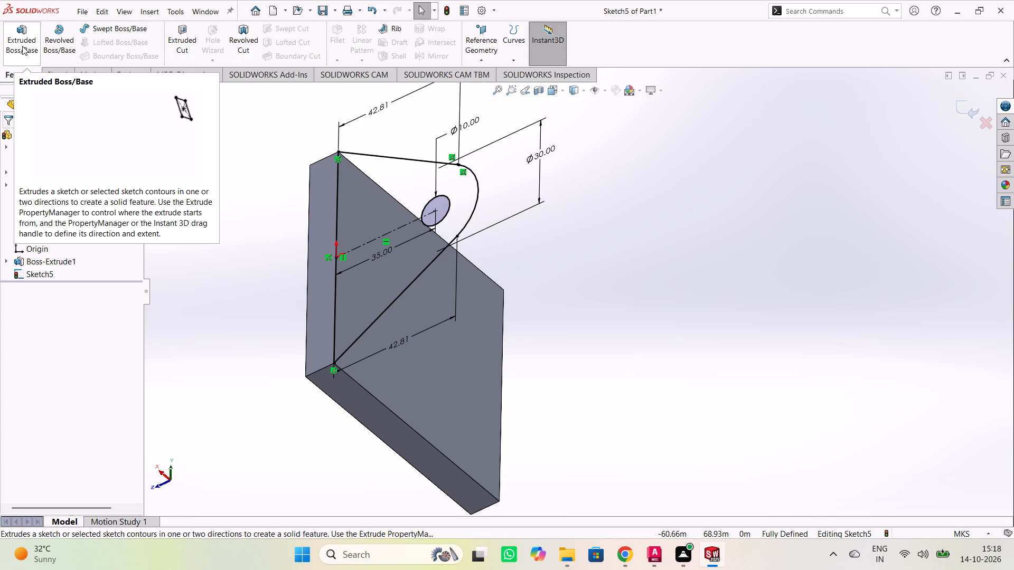
click(25, 44)
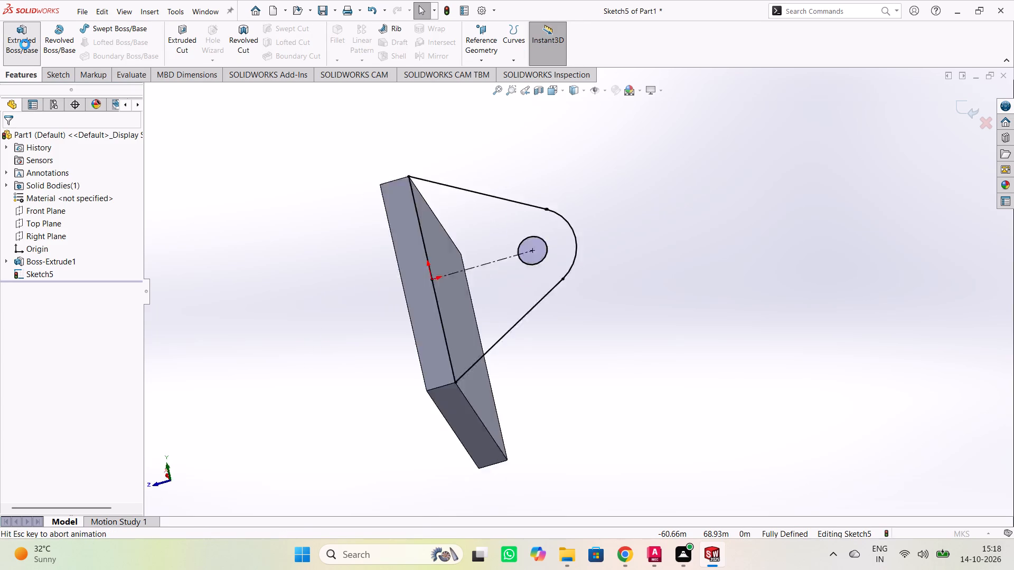
middle_drag(466, 182, 469, 190)
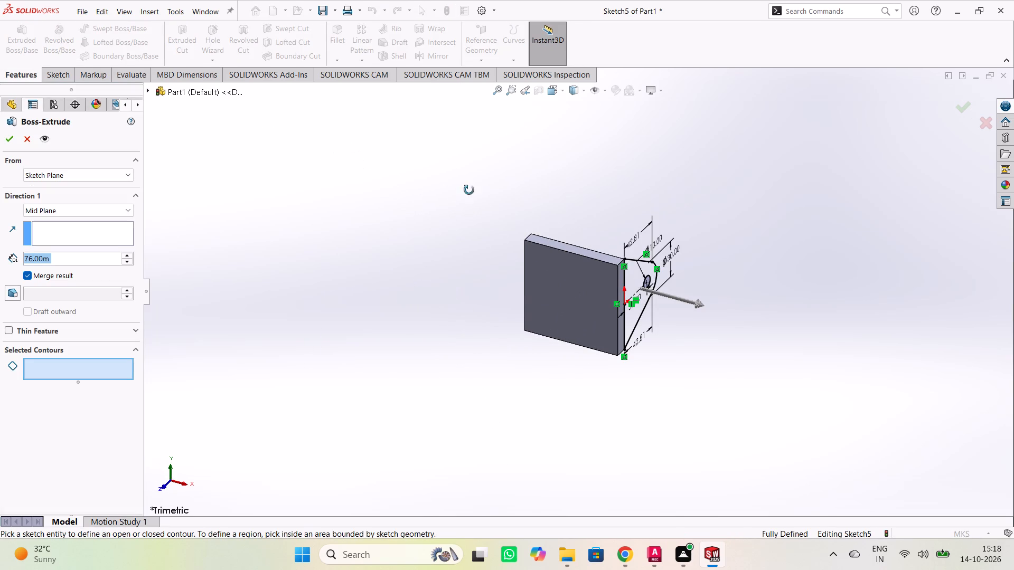
middle_drag(469, 190, 330, 237)
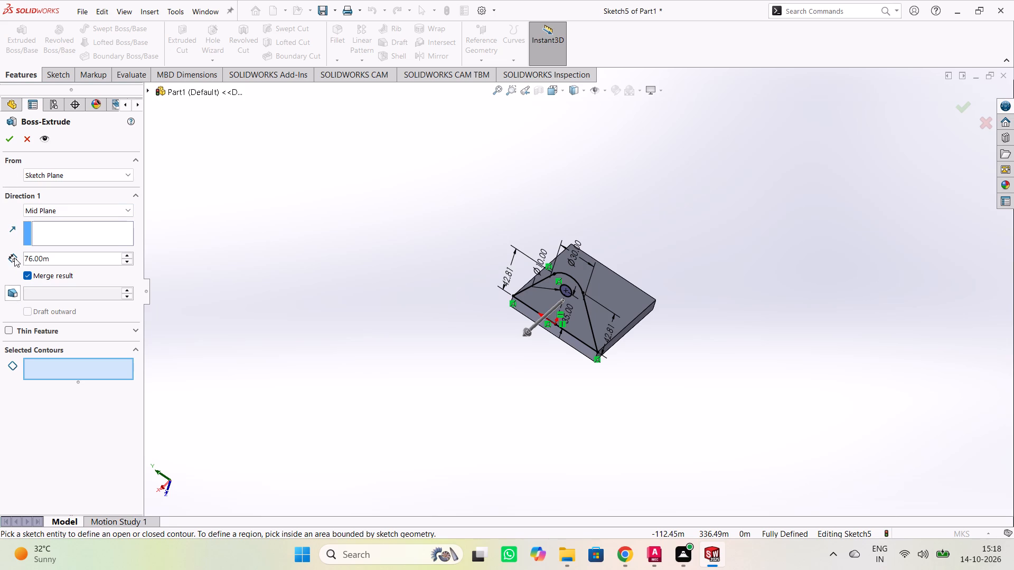
click(48, 213)
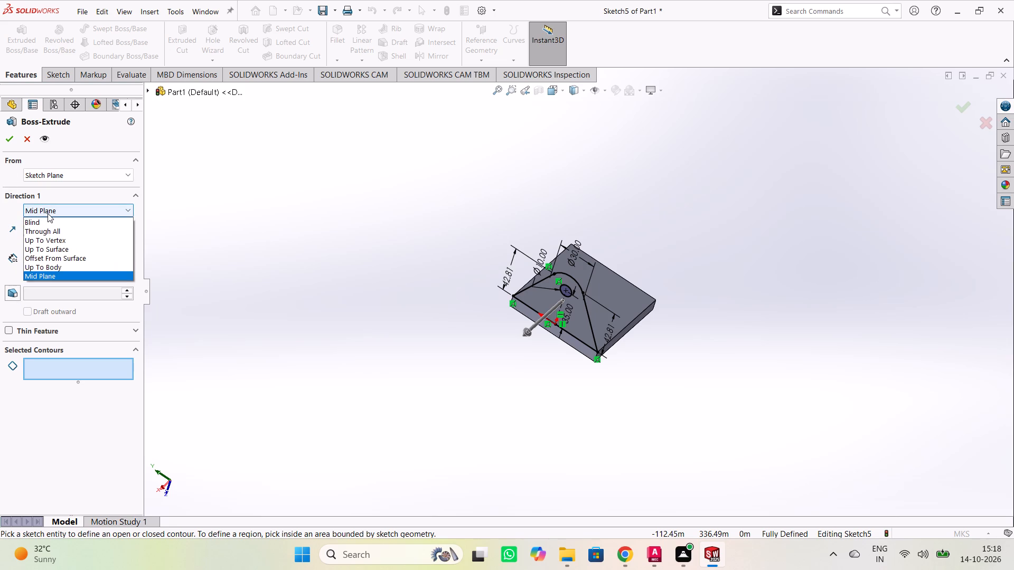
click(37, 220)
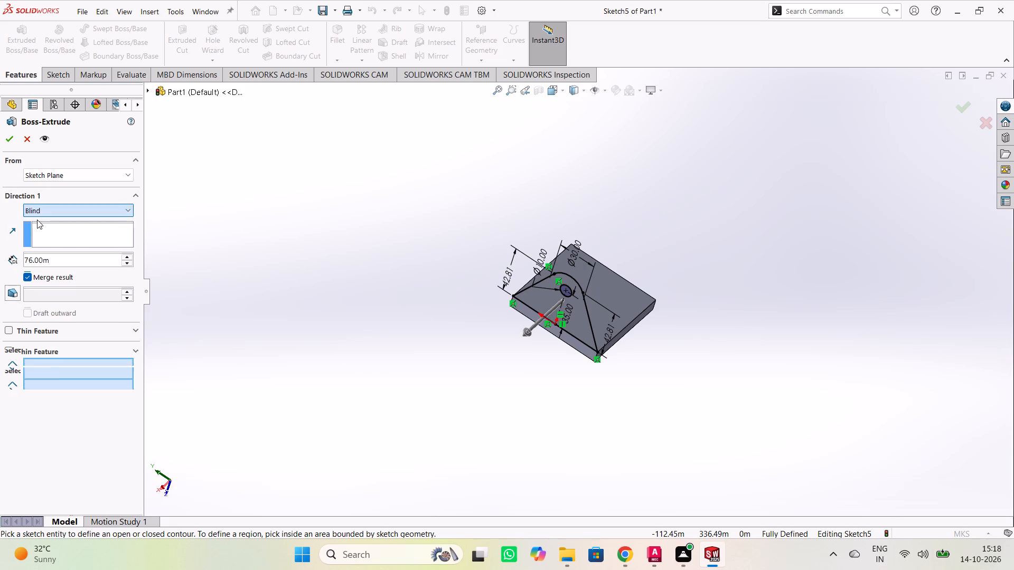
click(10, 213)
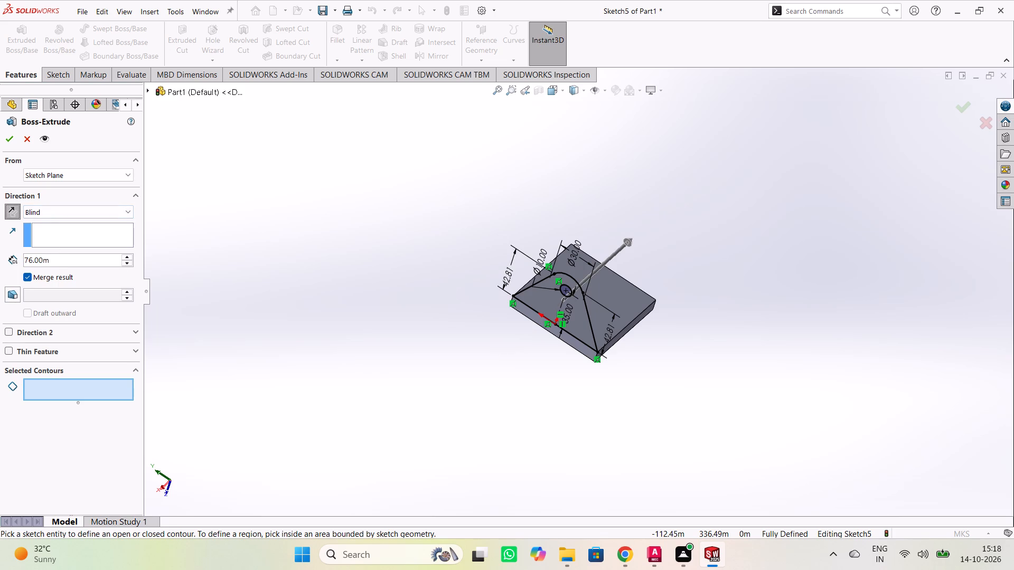
drag(58, 261, 13, 262)
text(10)
key(Return)
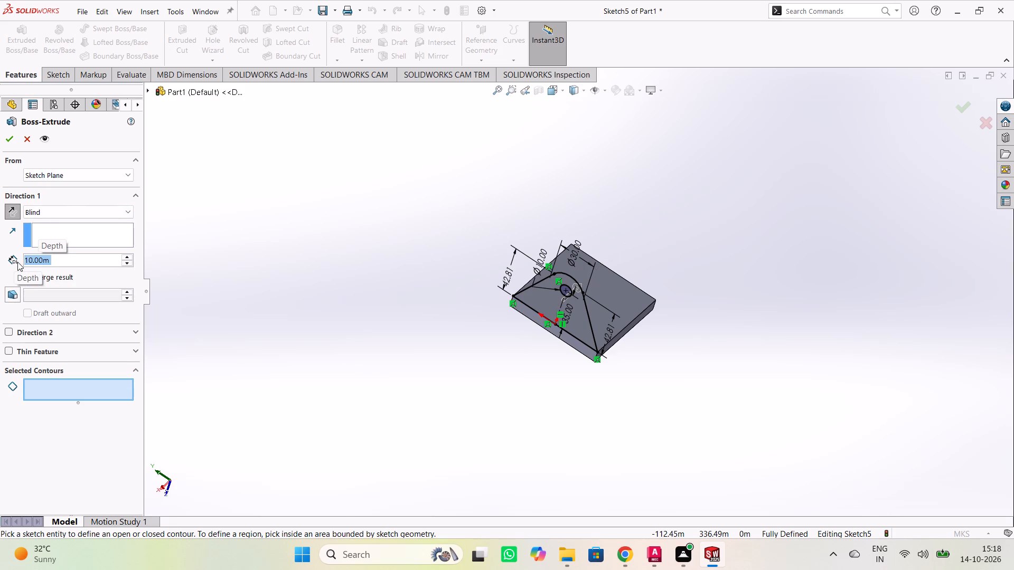
click(7, 141)
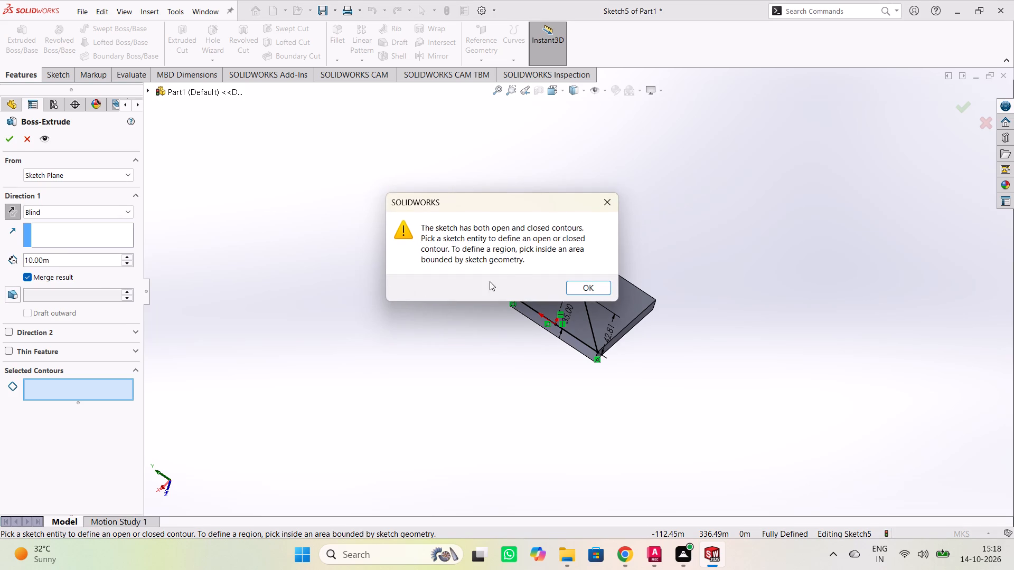
click(592, 292)
Choose the lug region surrounding the circular hole as the extrusion contour and complete the boss.
scroll(604, 270, down, 4)
scroll(508, 278, down, 7)
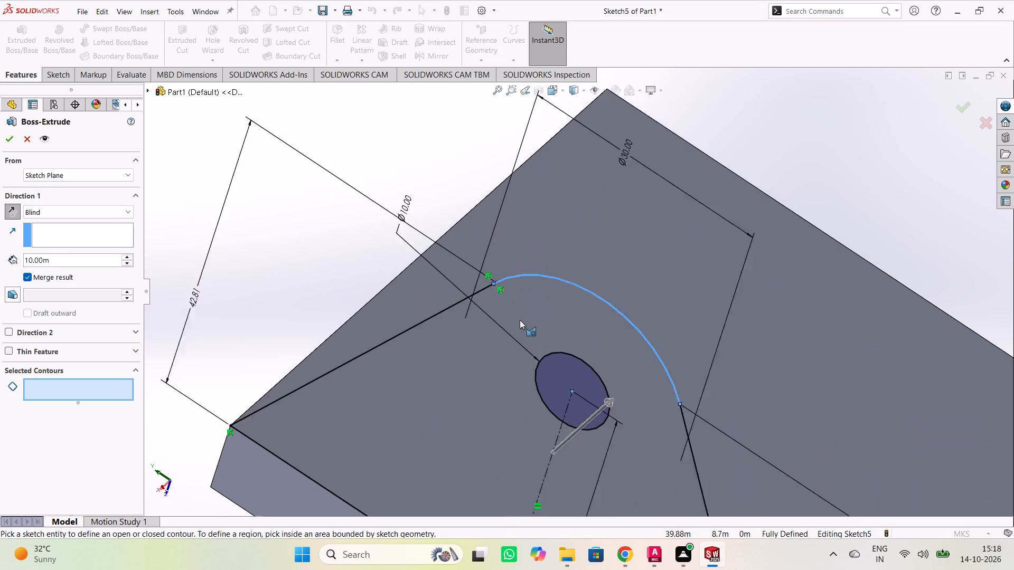
scroll(521, 321, down, 2)
scroll(716, 388, up, 3)
scroll(719, 376, down, 4)
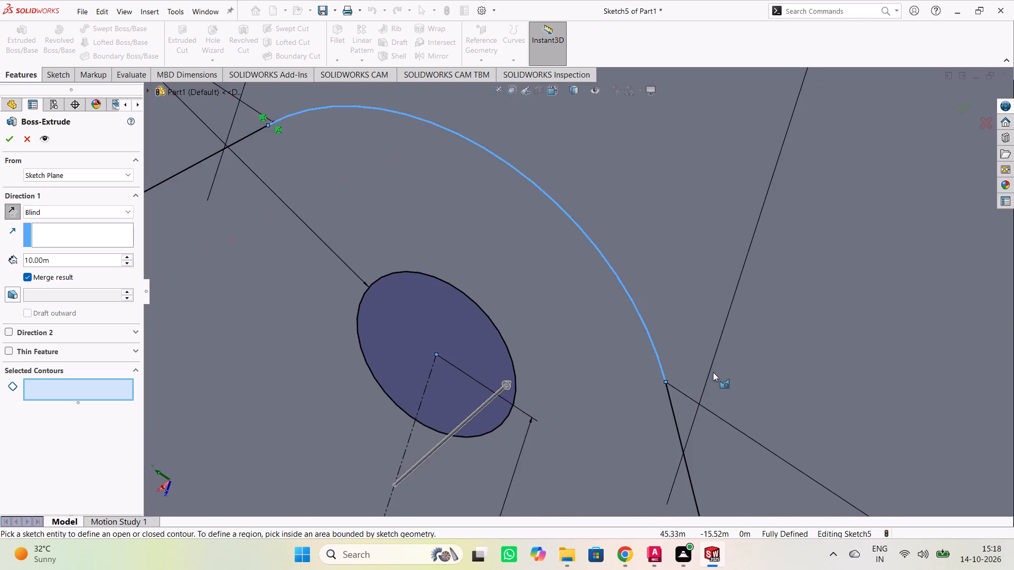
scroll(711, 369, down, 3)
scroll(444, 274, down, 4)
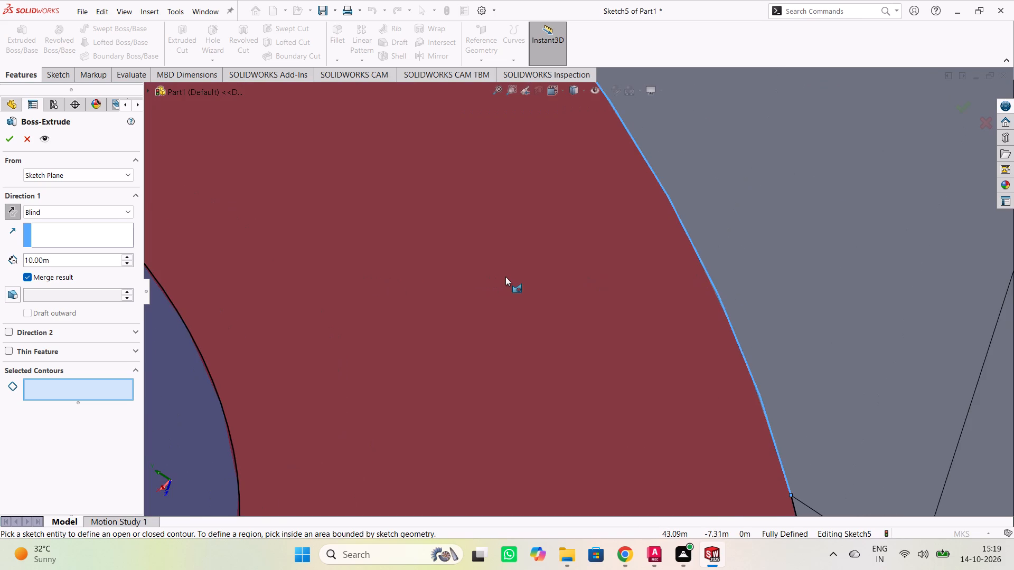
scroll(503, 275, up, 10)
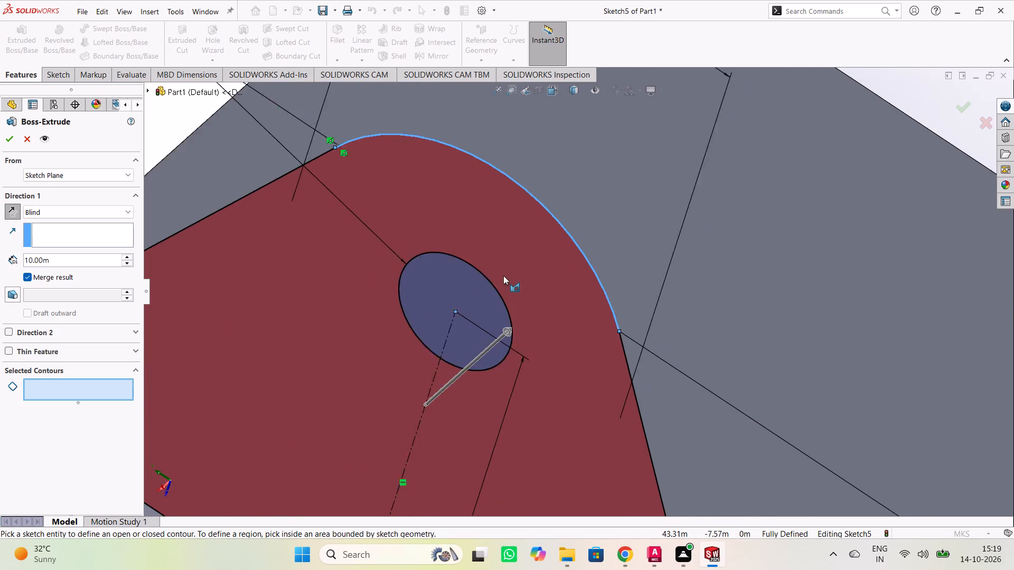
scroll(503, 275, up, 1)
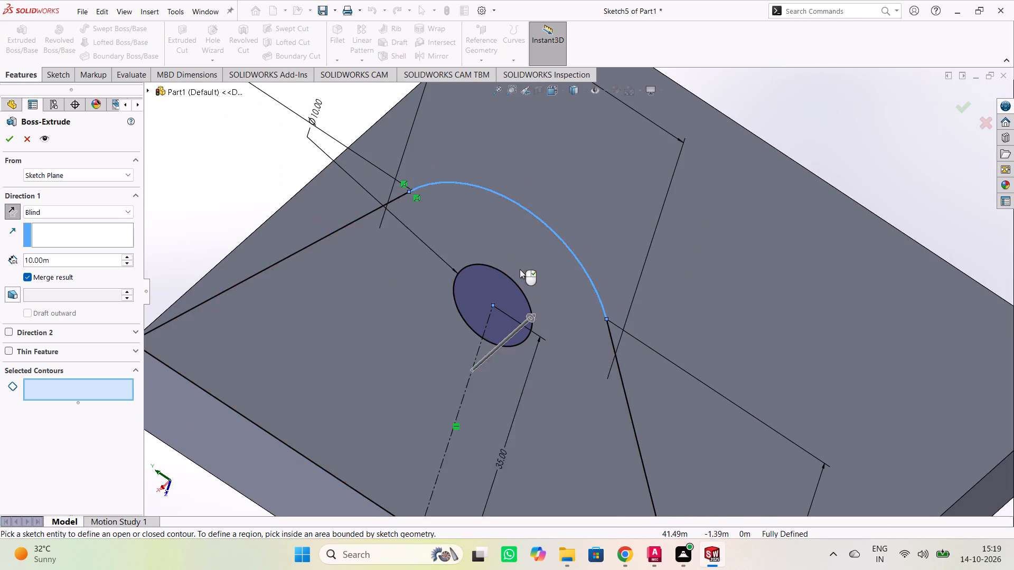
click(526, 269)
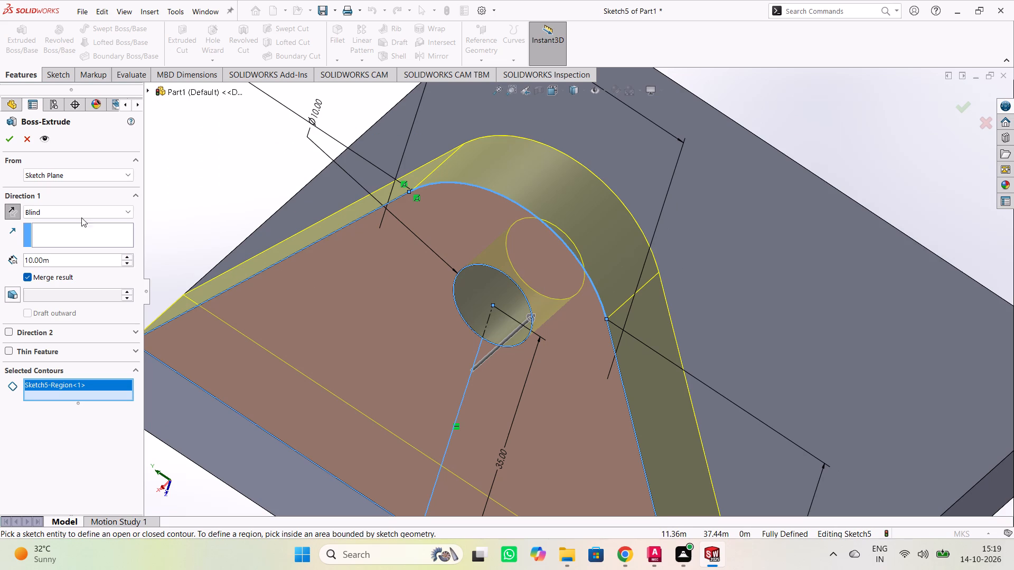
click(8, 142)
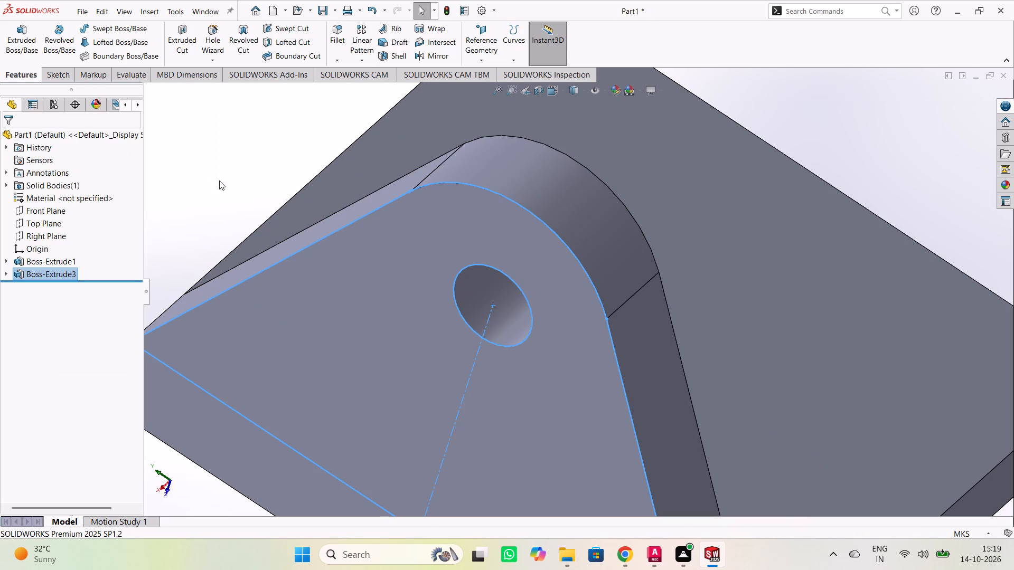
Examine the extruded lug and its junction with the plate from several directions.
click(245, 153)
scroll(252, 154, down, 2)
scroll(252, 154, up, 3)
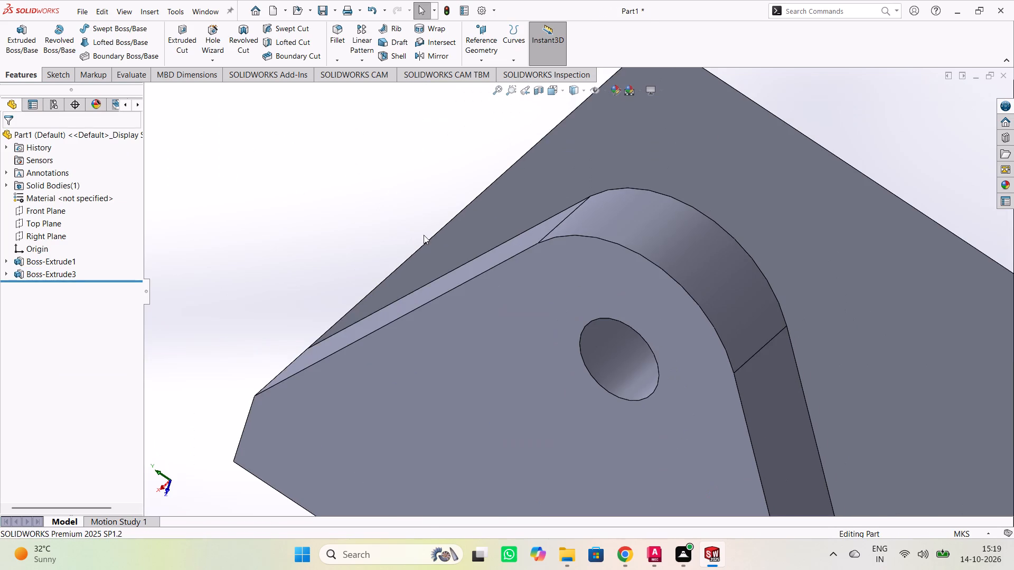
scroll(448, 236, up, 1)
middle_drag(892, 189, 811, 180)
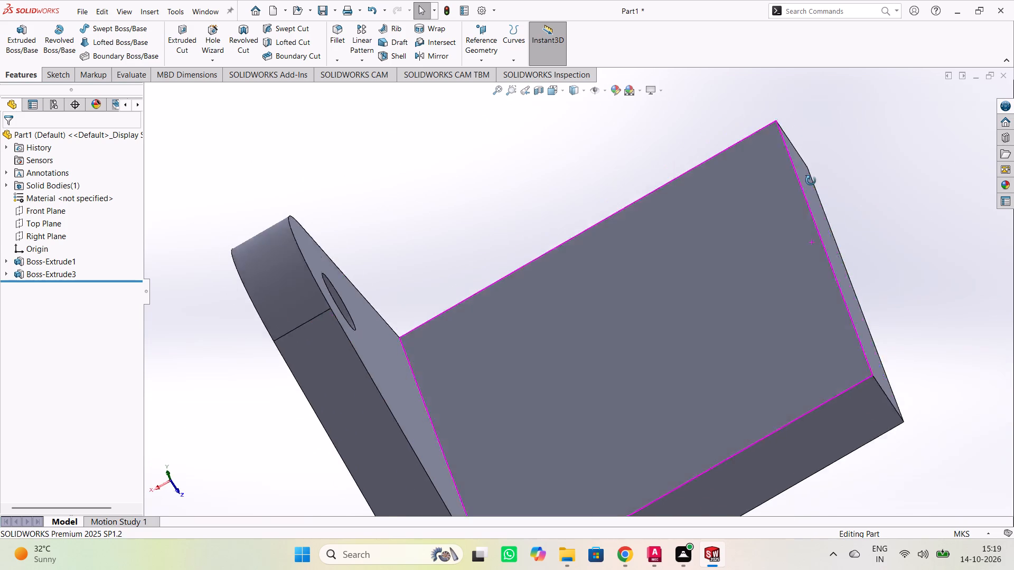
middle_drag(811, 180, 639, 259)
scroll(637, 240, down, 3)
scroll(652, 237, up, 4)
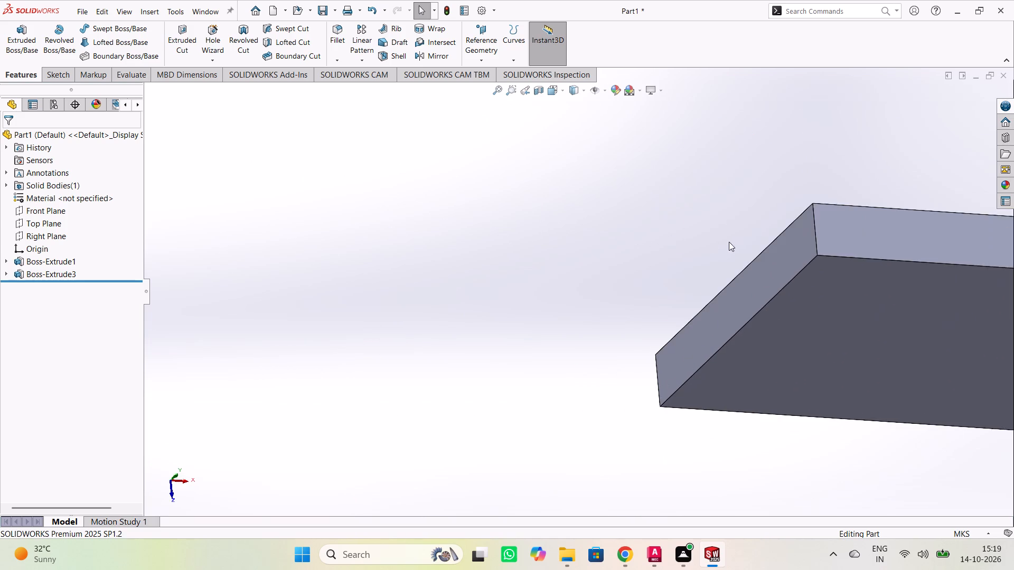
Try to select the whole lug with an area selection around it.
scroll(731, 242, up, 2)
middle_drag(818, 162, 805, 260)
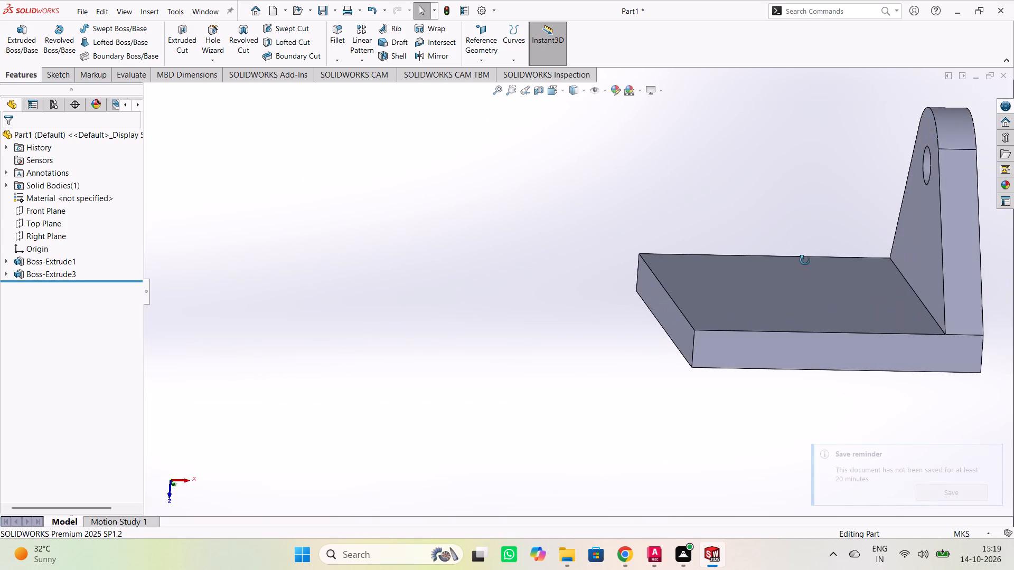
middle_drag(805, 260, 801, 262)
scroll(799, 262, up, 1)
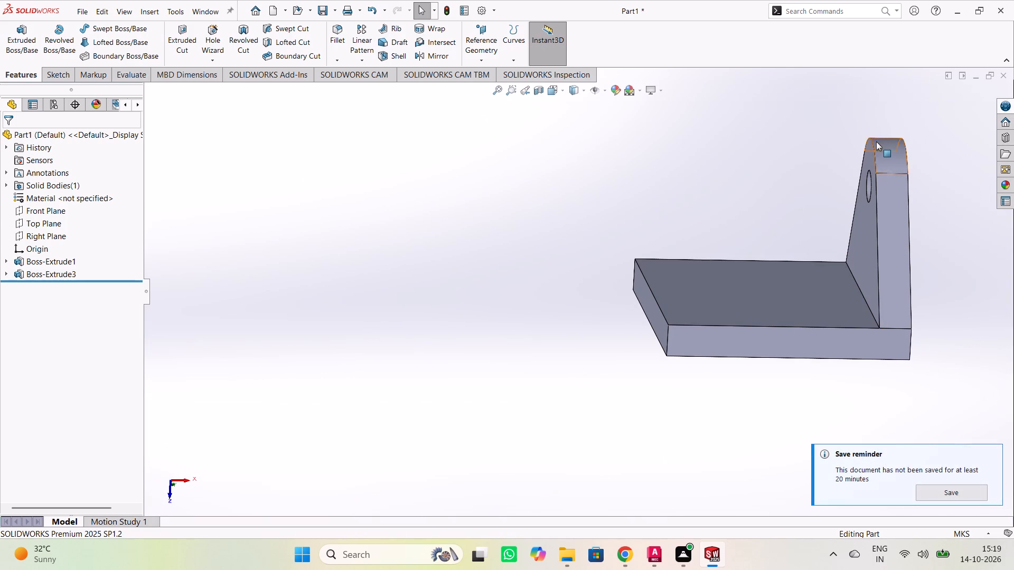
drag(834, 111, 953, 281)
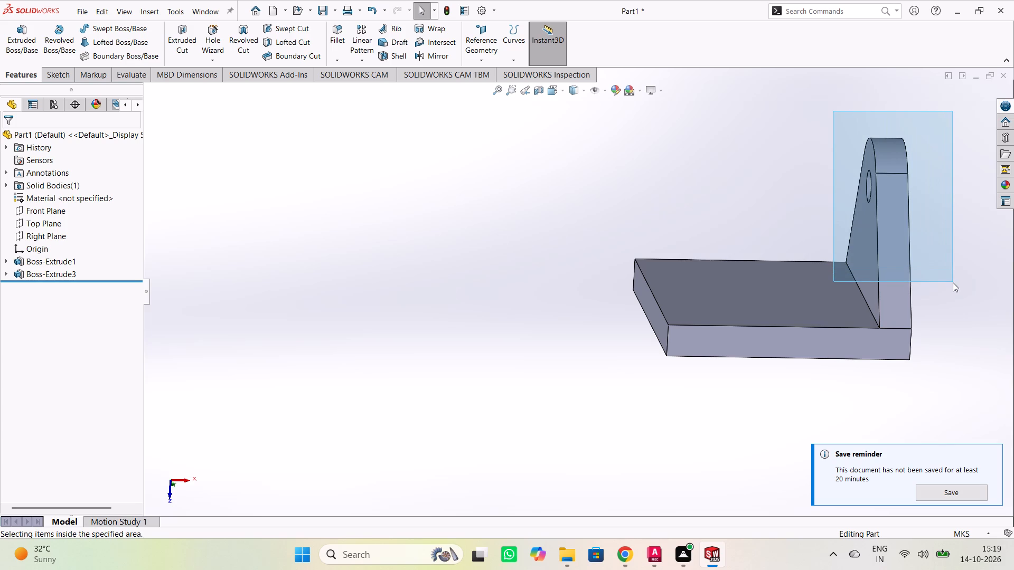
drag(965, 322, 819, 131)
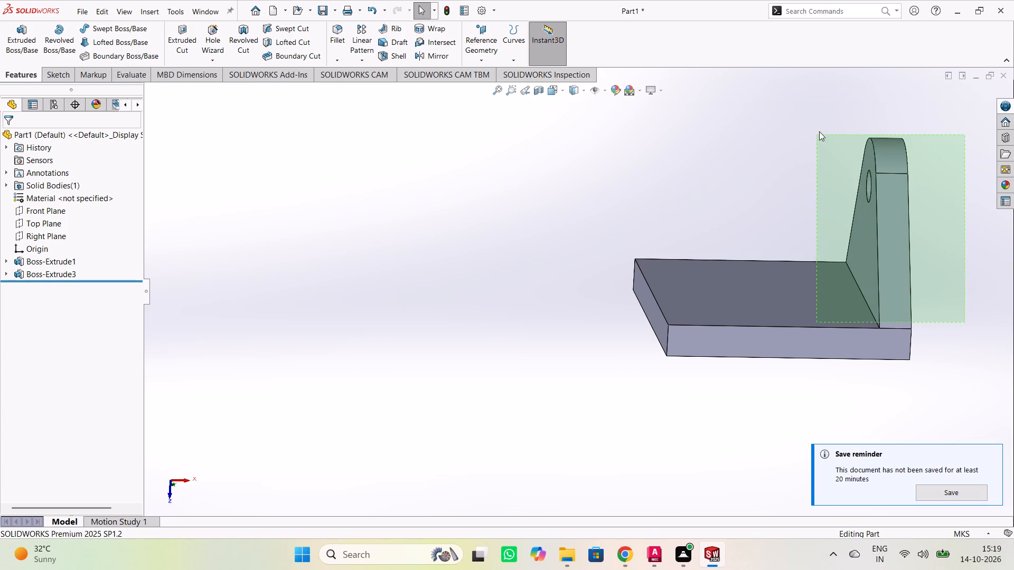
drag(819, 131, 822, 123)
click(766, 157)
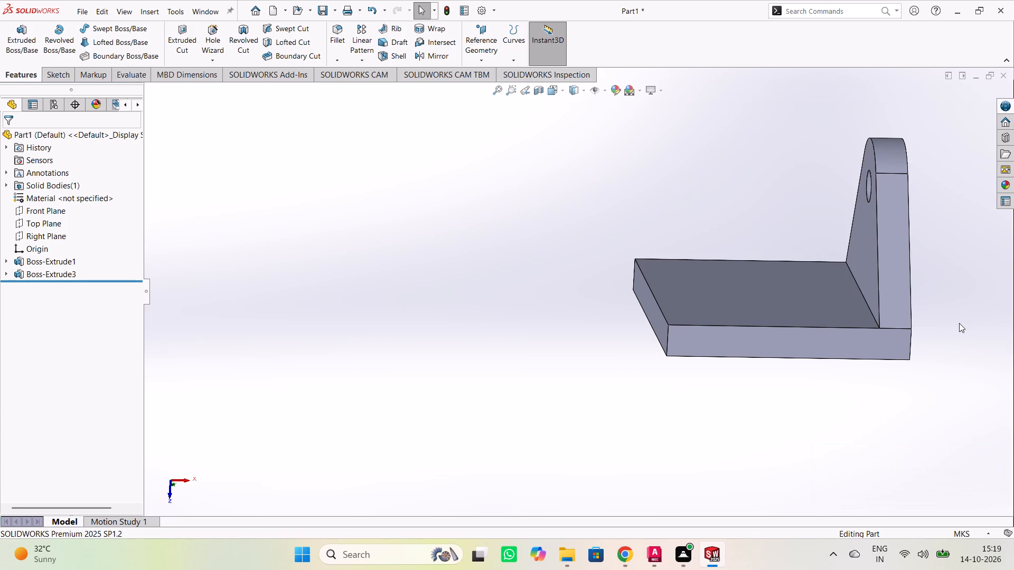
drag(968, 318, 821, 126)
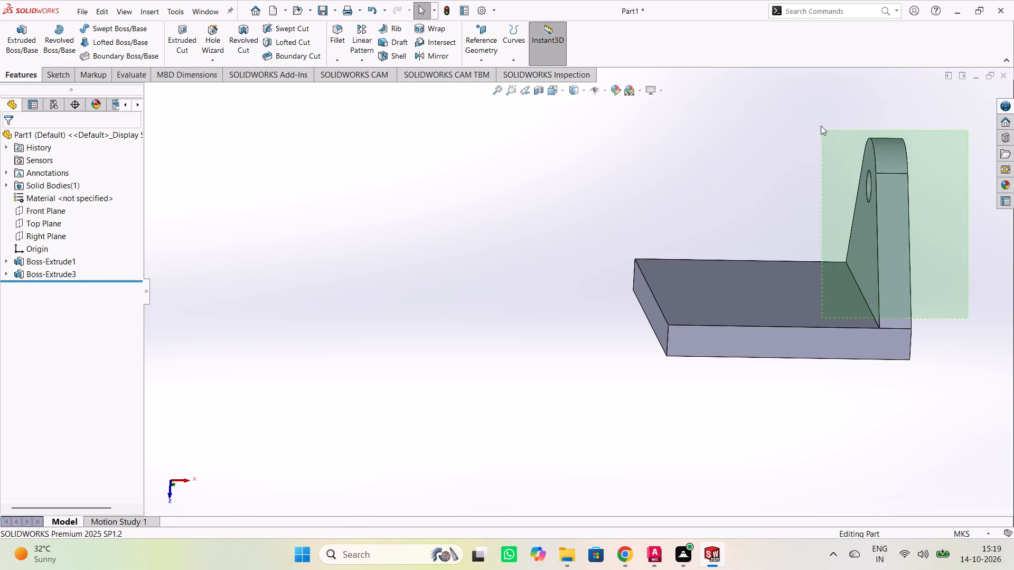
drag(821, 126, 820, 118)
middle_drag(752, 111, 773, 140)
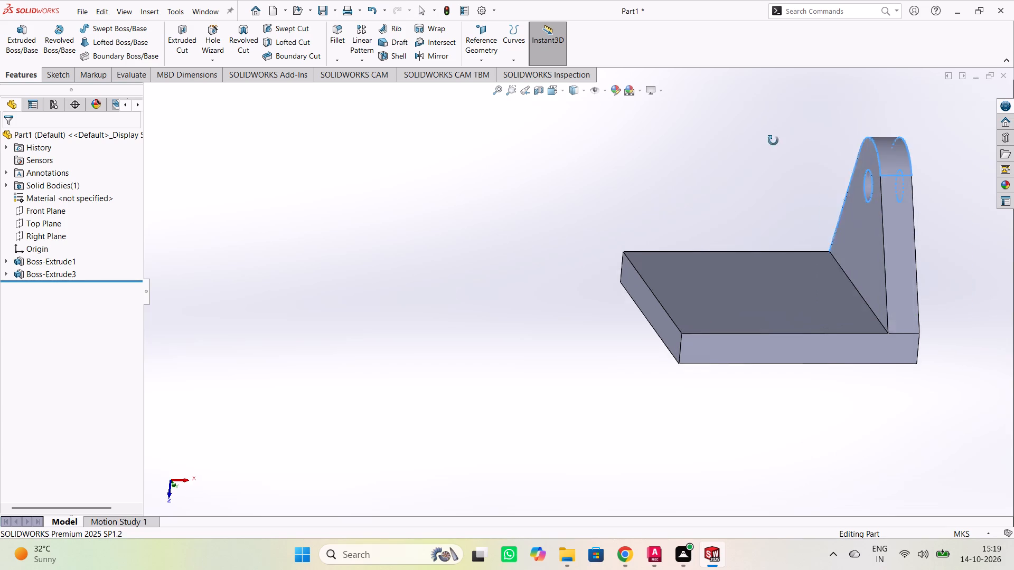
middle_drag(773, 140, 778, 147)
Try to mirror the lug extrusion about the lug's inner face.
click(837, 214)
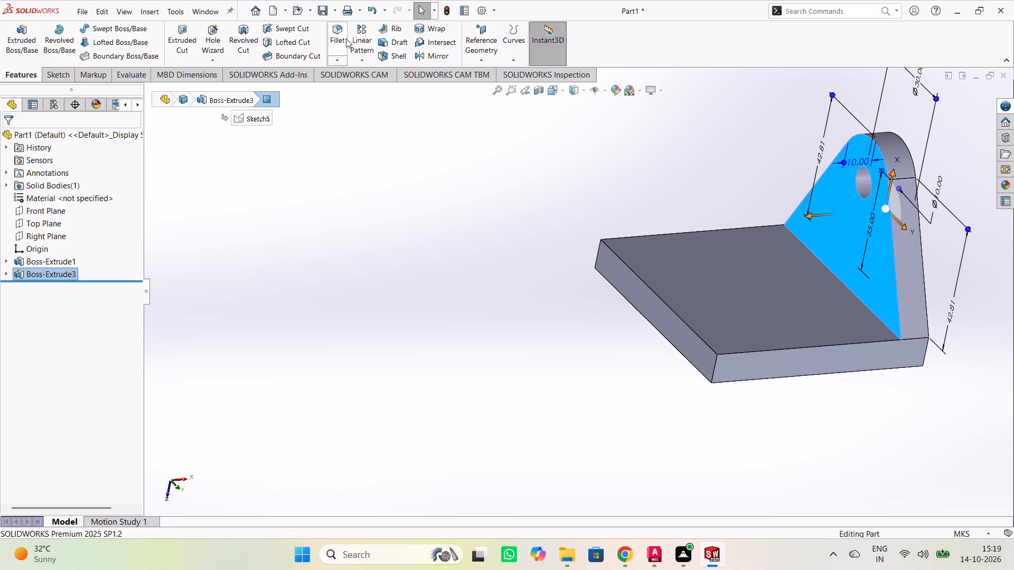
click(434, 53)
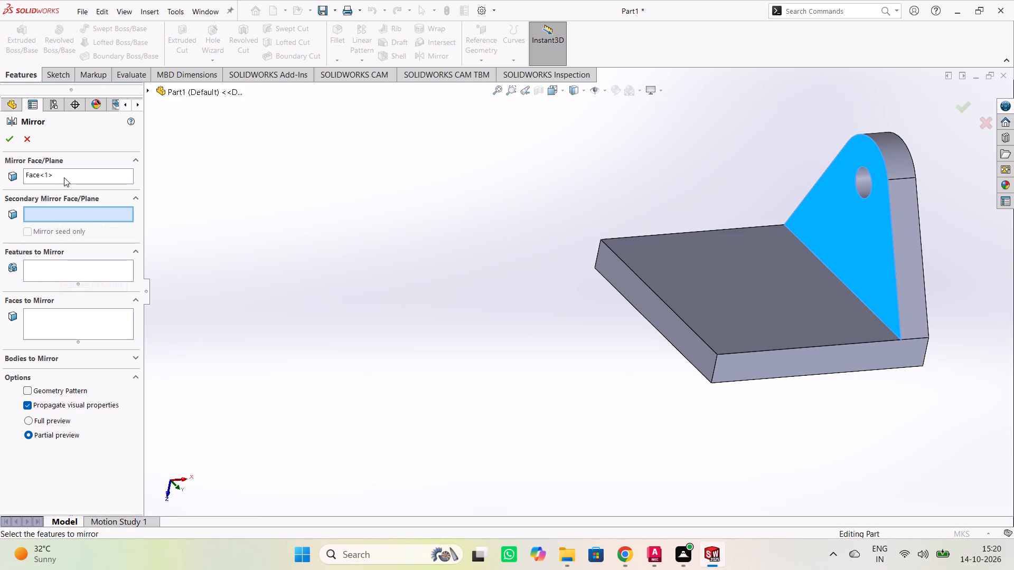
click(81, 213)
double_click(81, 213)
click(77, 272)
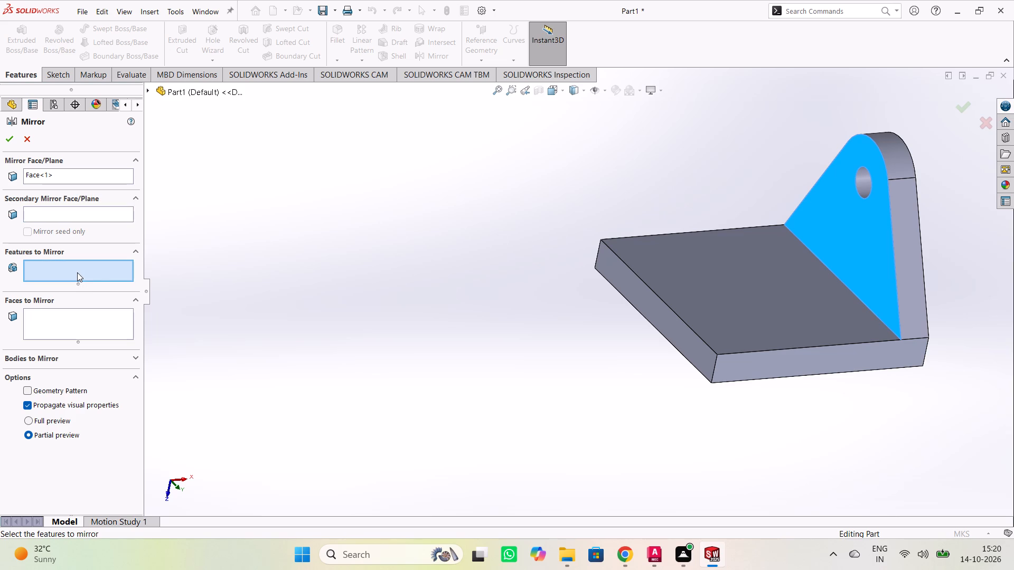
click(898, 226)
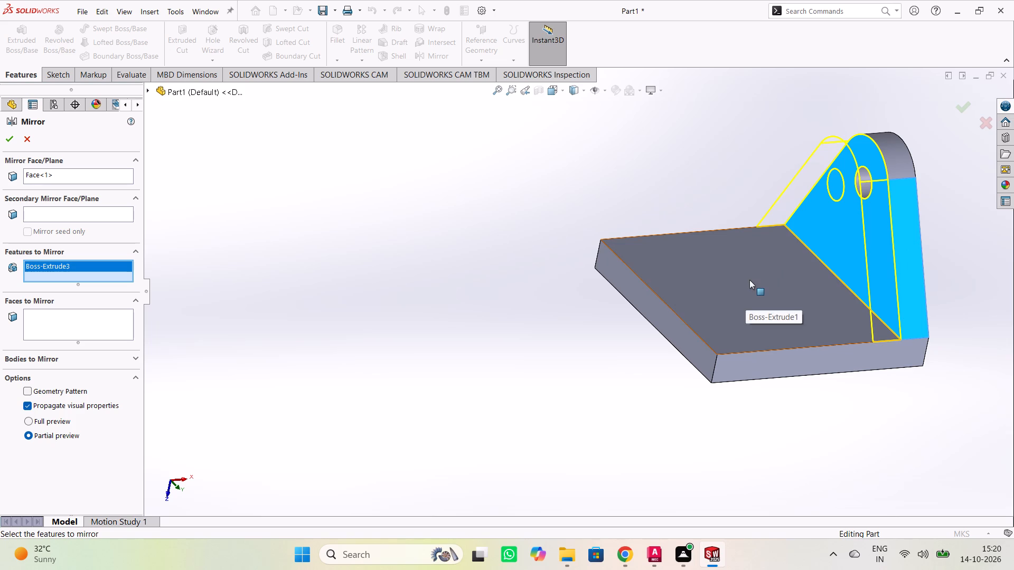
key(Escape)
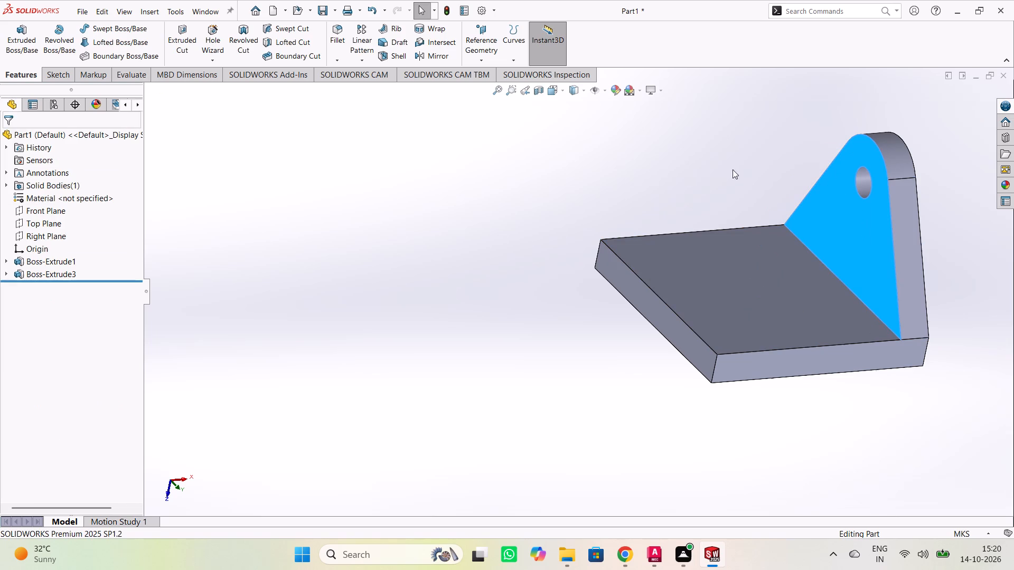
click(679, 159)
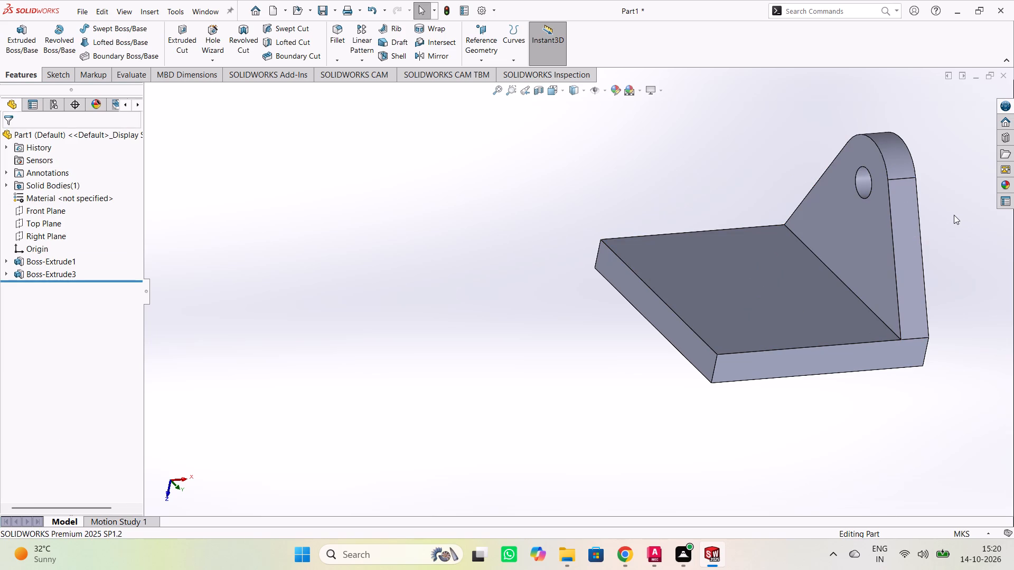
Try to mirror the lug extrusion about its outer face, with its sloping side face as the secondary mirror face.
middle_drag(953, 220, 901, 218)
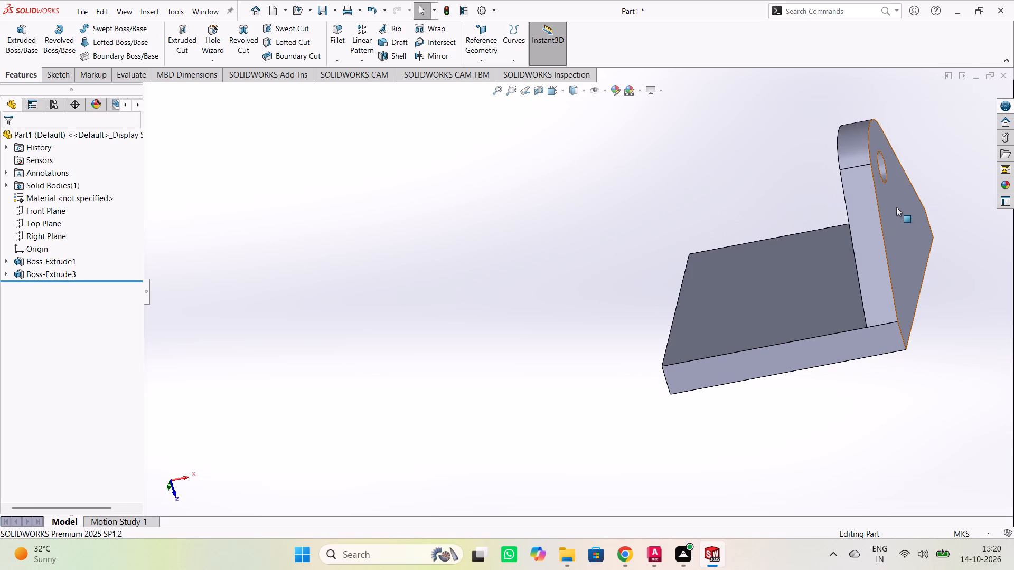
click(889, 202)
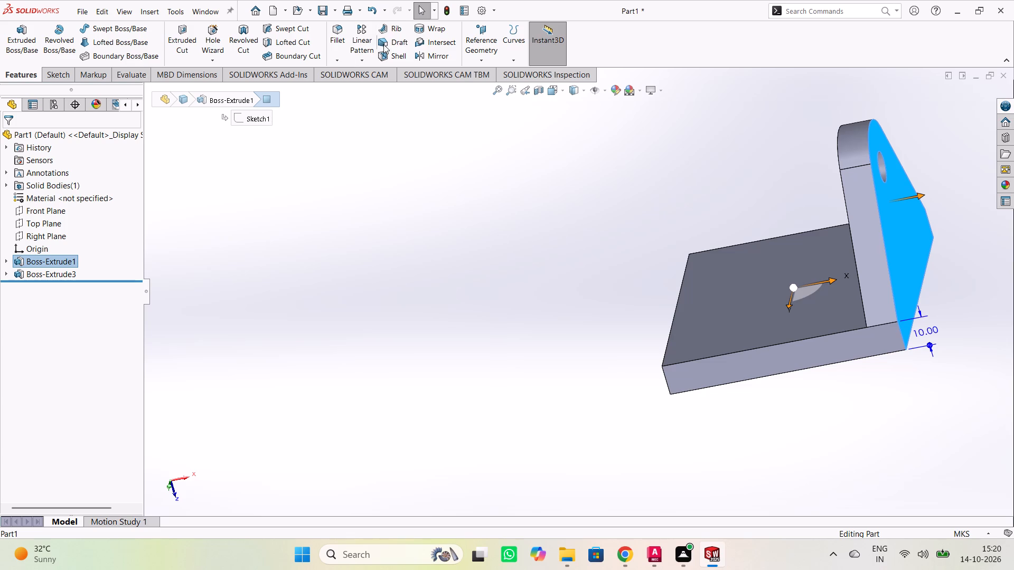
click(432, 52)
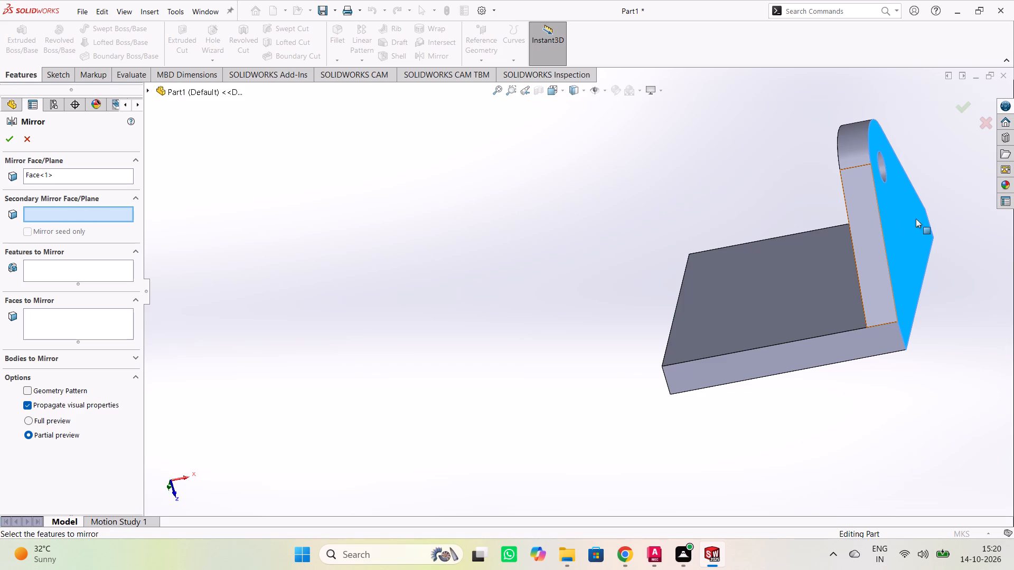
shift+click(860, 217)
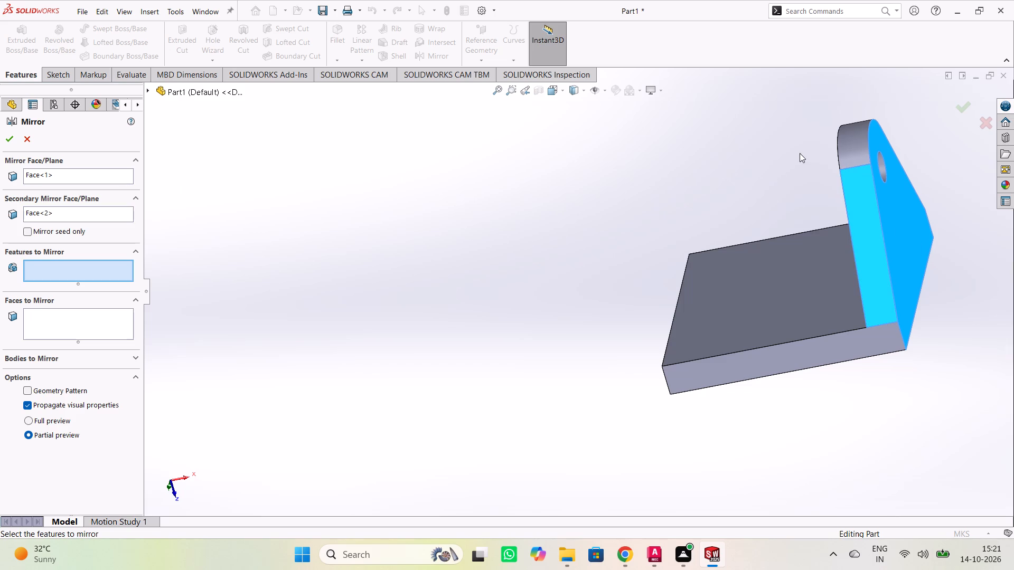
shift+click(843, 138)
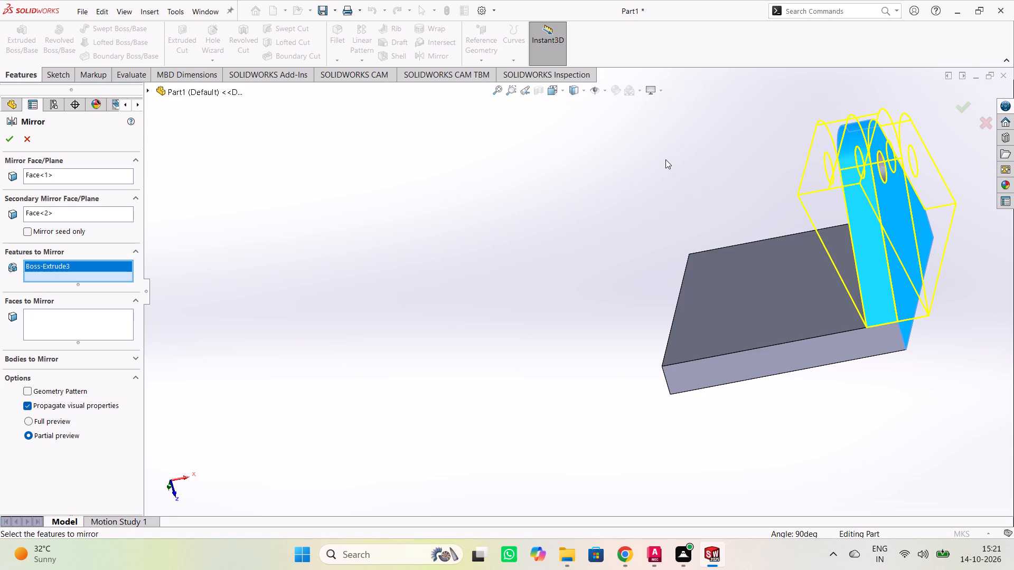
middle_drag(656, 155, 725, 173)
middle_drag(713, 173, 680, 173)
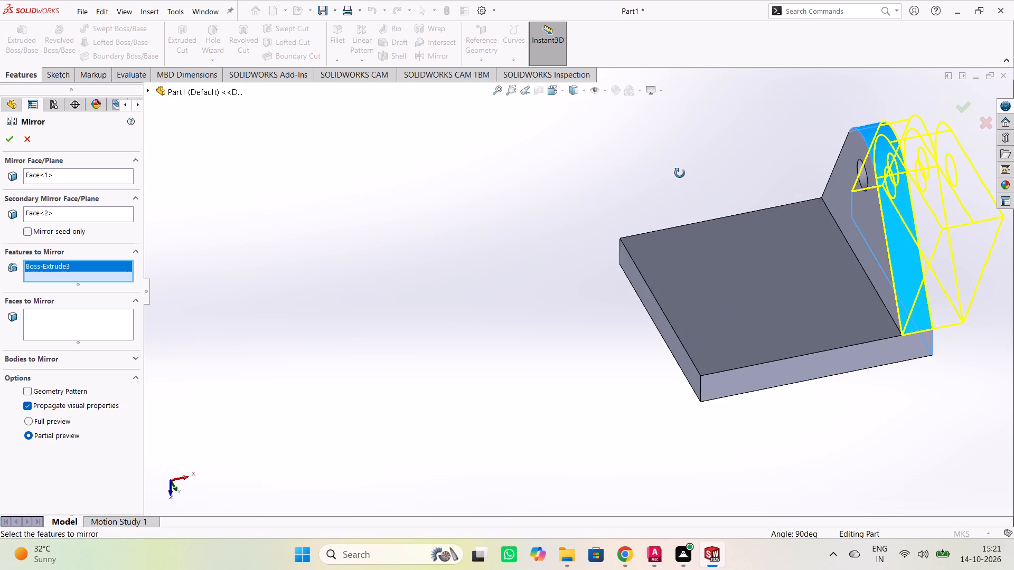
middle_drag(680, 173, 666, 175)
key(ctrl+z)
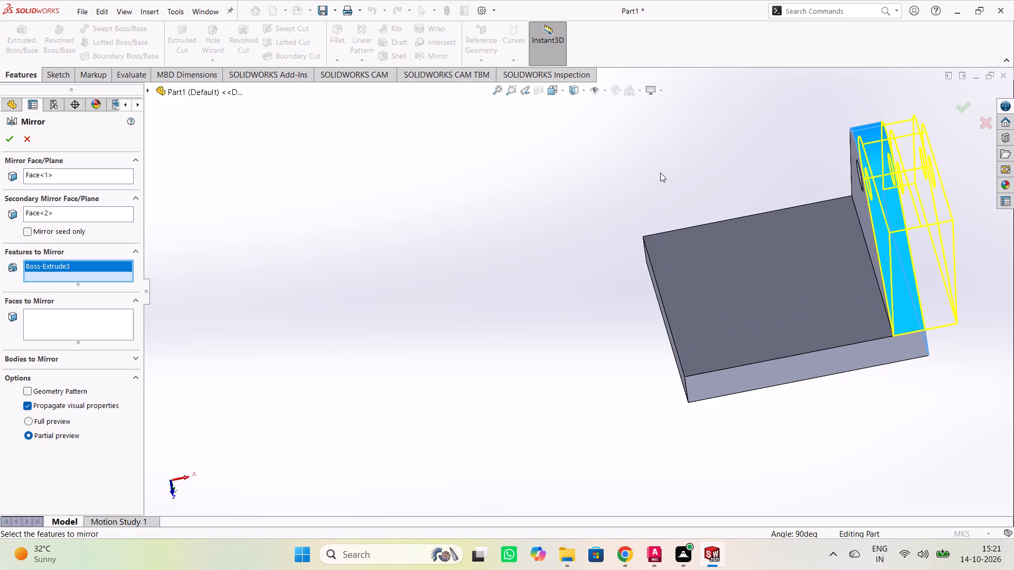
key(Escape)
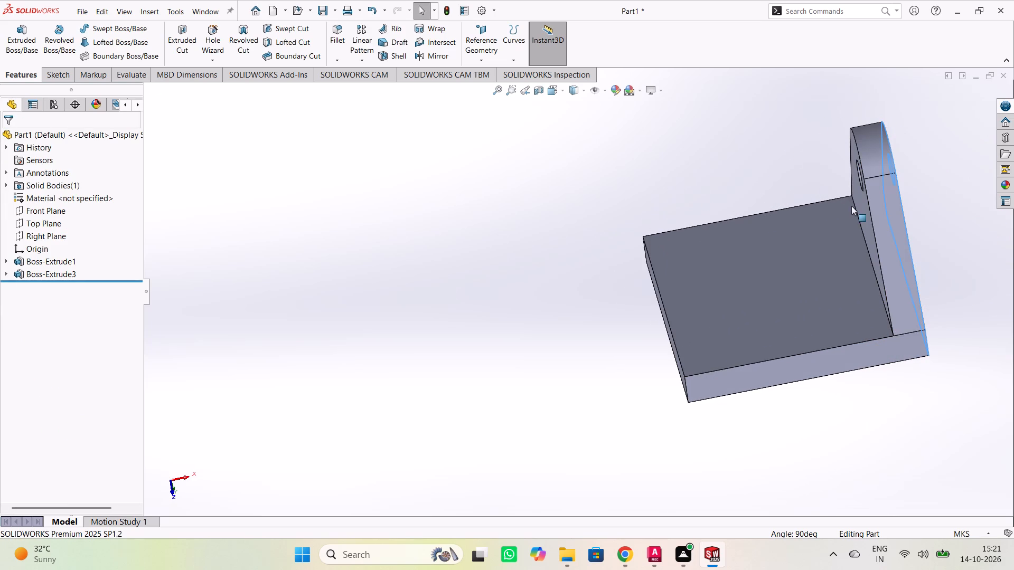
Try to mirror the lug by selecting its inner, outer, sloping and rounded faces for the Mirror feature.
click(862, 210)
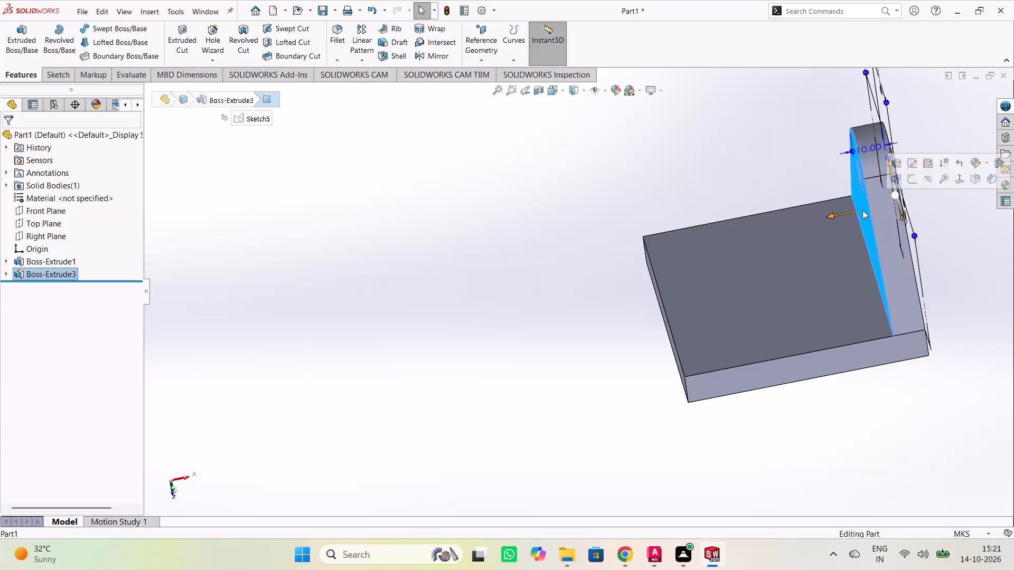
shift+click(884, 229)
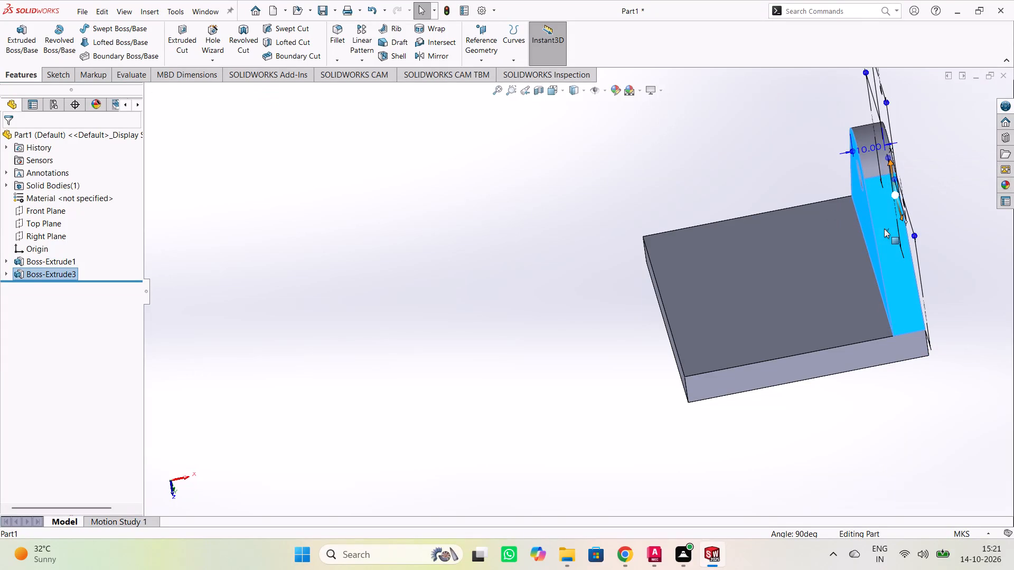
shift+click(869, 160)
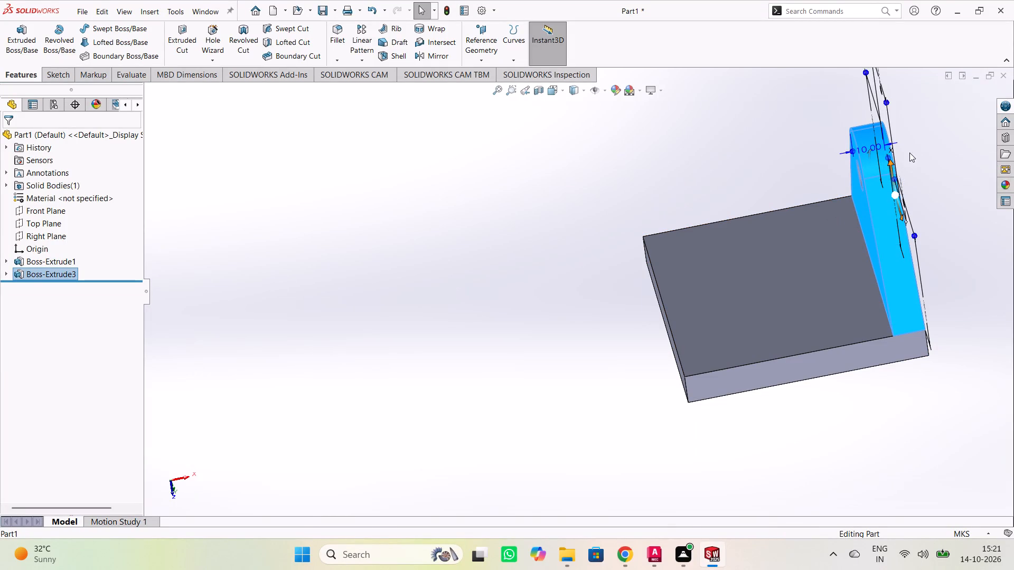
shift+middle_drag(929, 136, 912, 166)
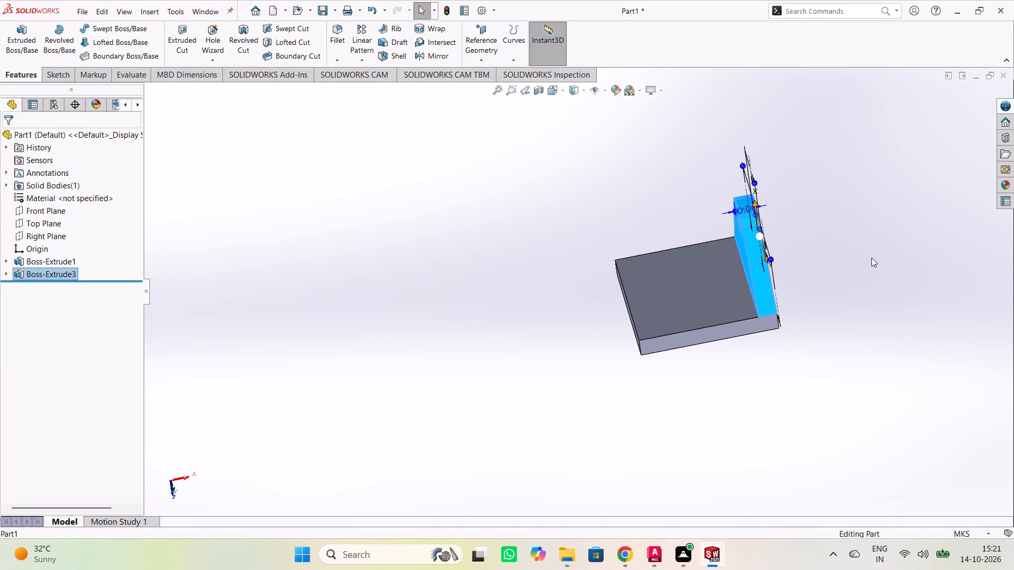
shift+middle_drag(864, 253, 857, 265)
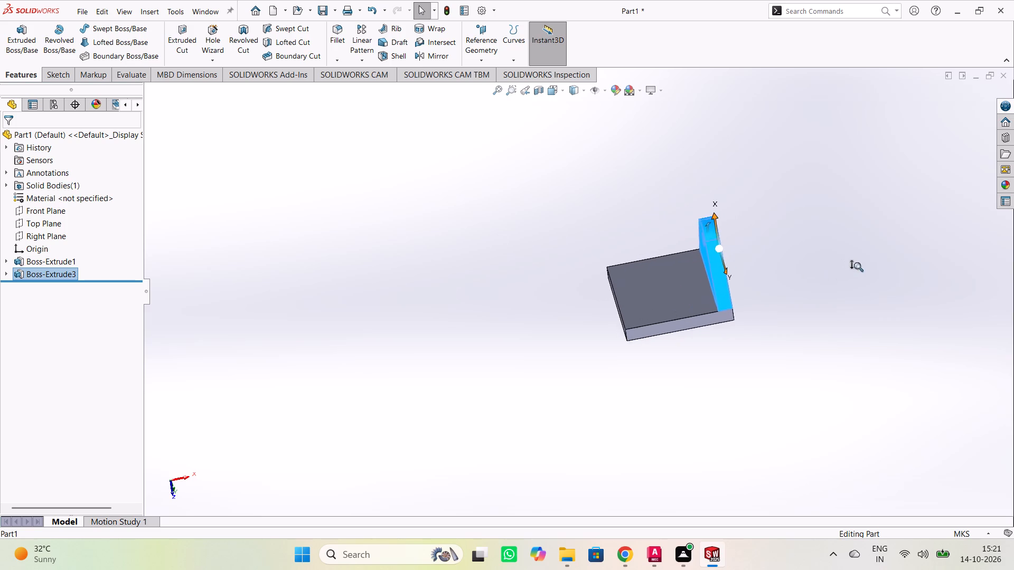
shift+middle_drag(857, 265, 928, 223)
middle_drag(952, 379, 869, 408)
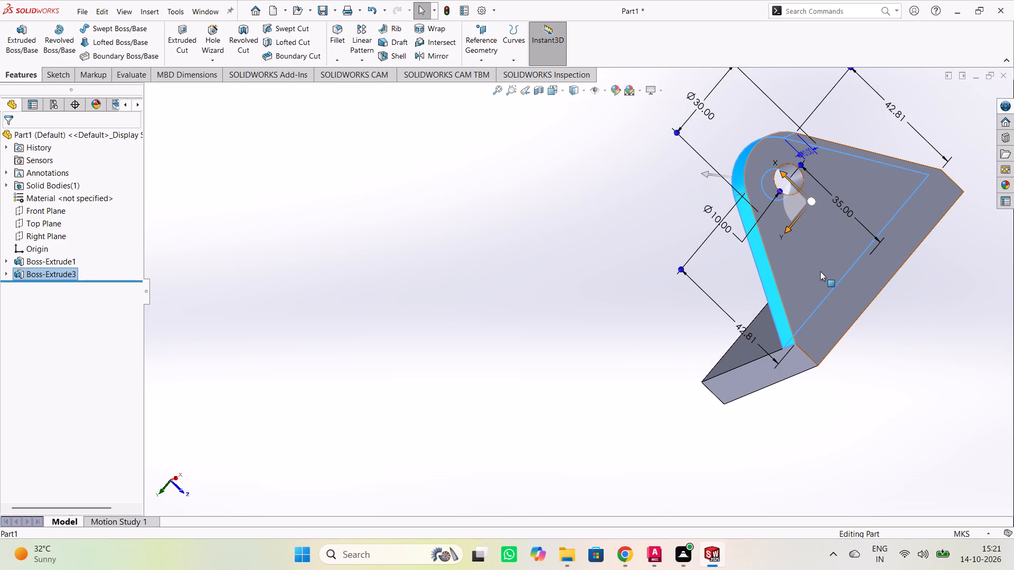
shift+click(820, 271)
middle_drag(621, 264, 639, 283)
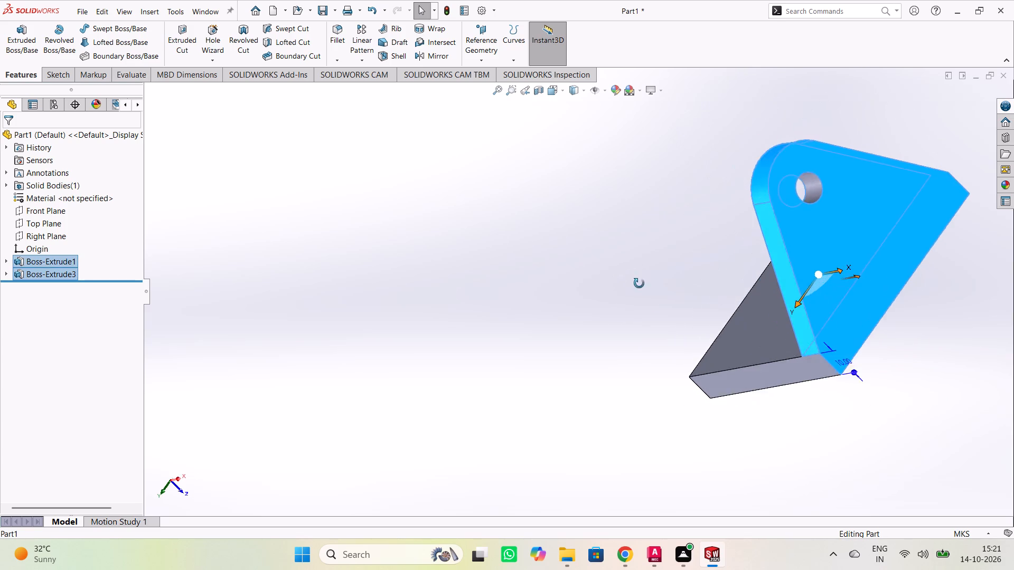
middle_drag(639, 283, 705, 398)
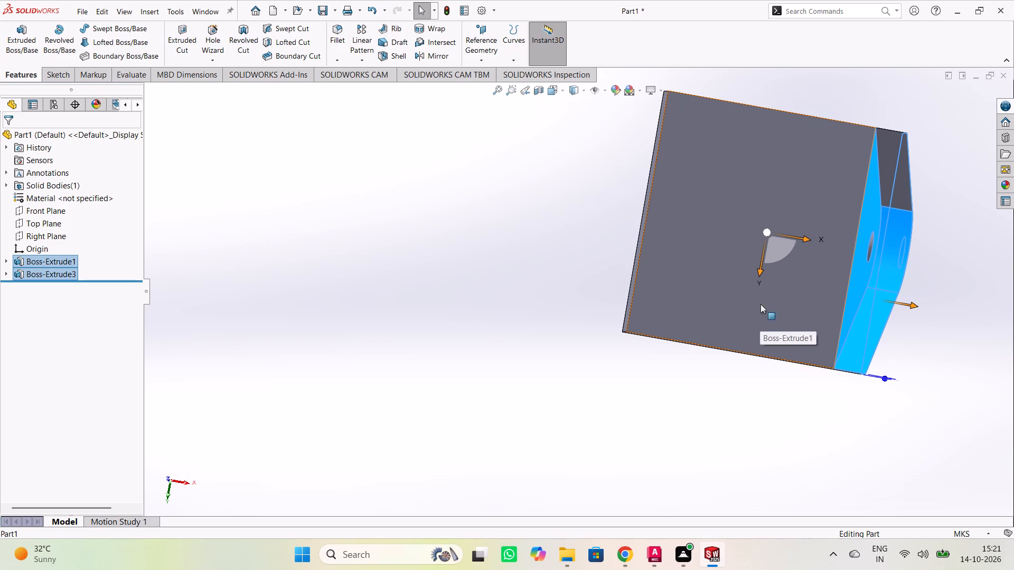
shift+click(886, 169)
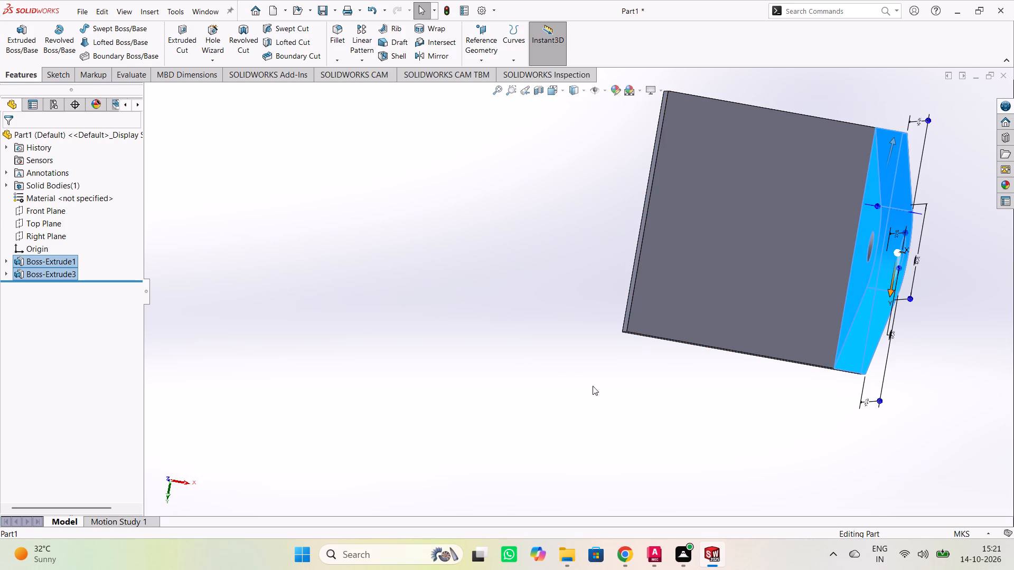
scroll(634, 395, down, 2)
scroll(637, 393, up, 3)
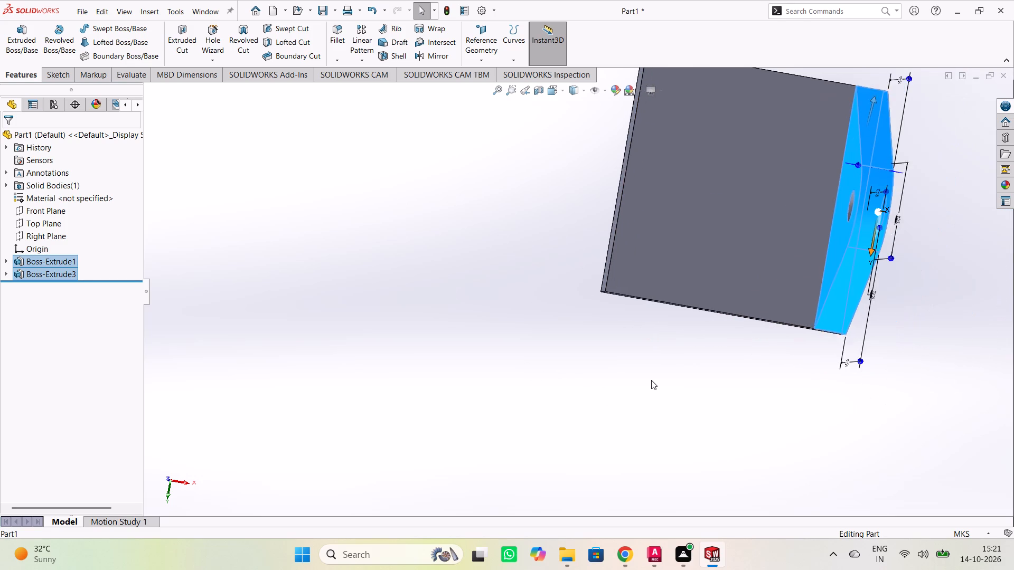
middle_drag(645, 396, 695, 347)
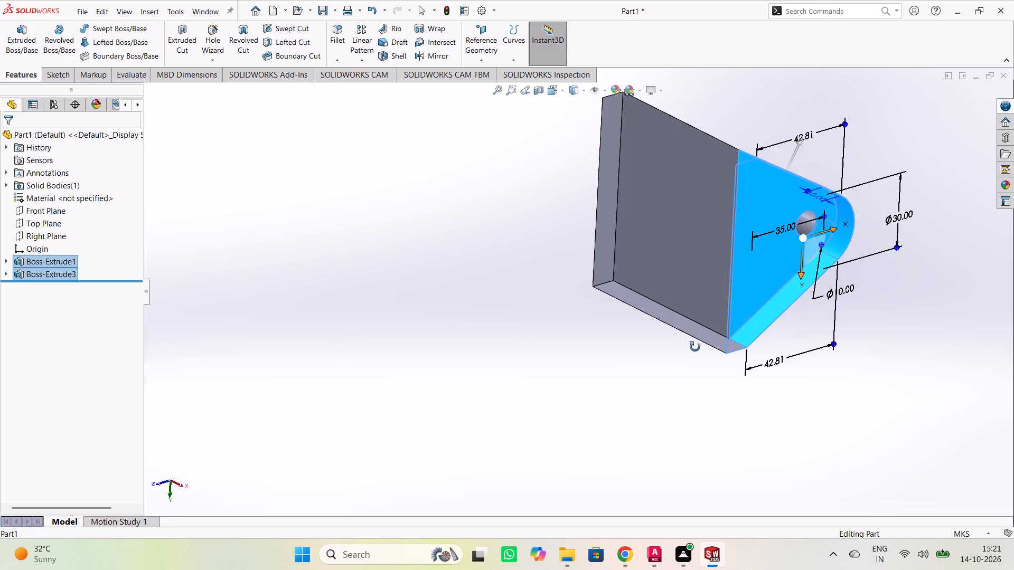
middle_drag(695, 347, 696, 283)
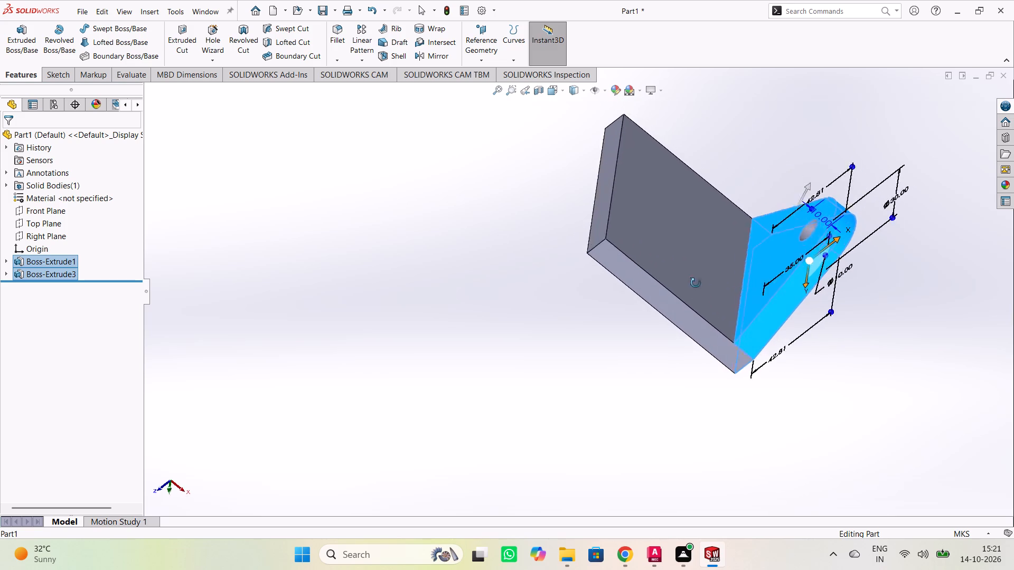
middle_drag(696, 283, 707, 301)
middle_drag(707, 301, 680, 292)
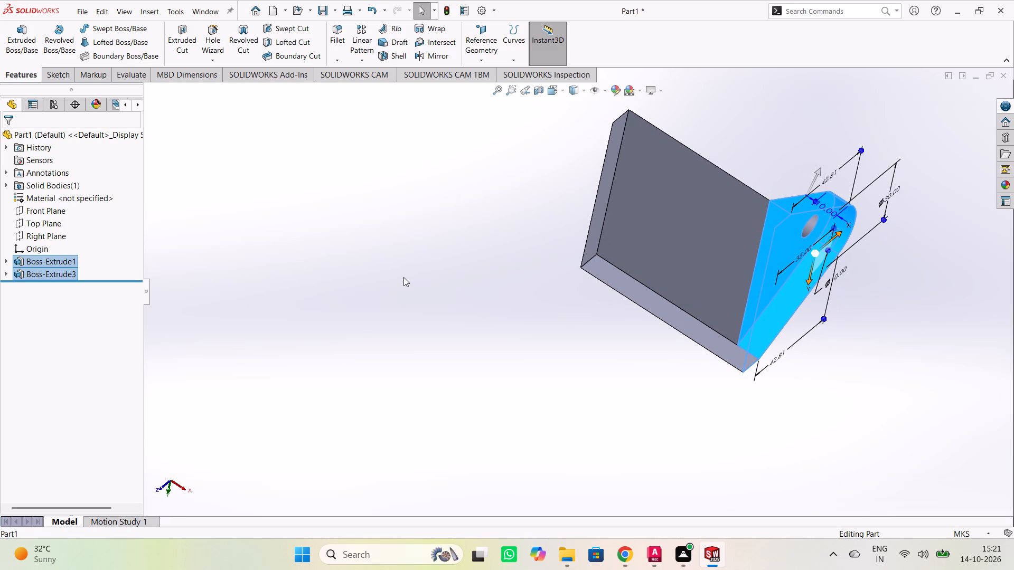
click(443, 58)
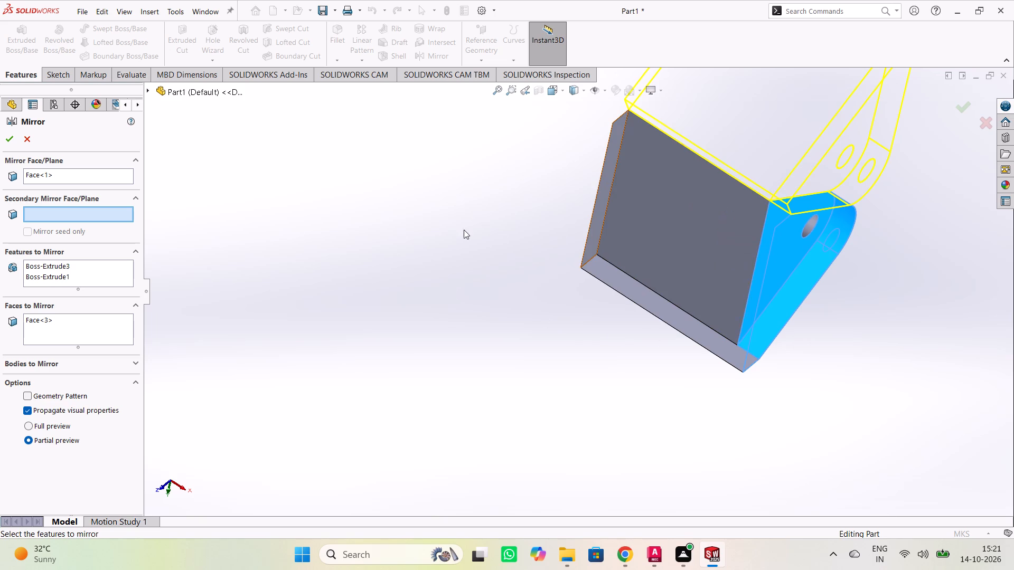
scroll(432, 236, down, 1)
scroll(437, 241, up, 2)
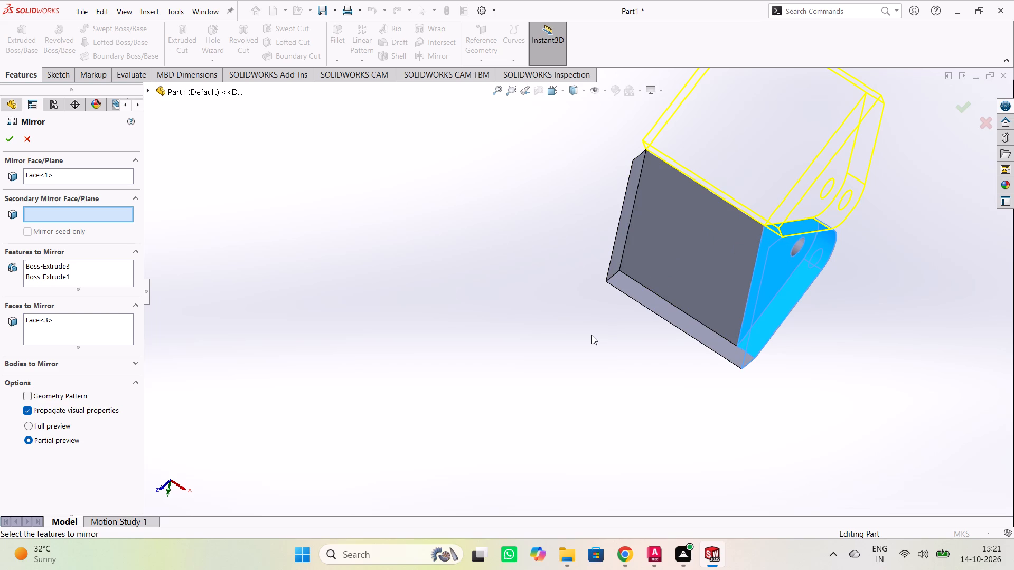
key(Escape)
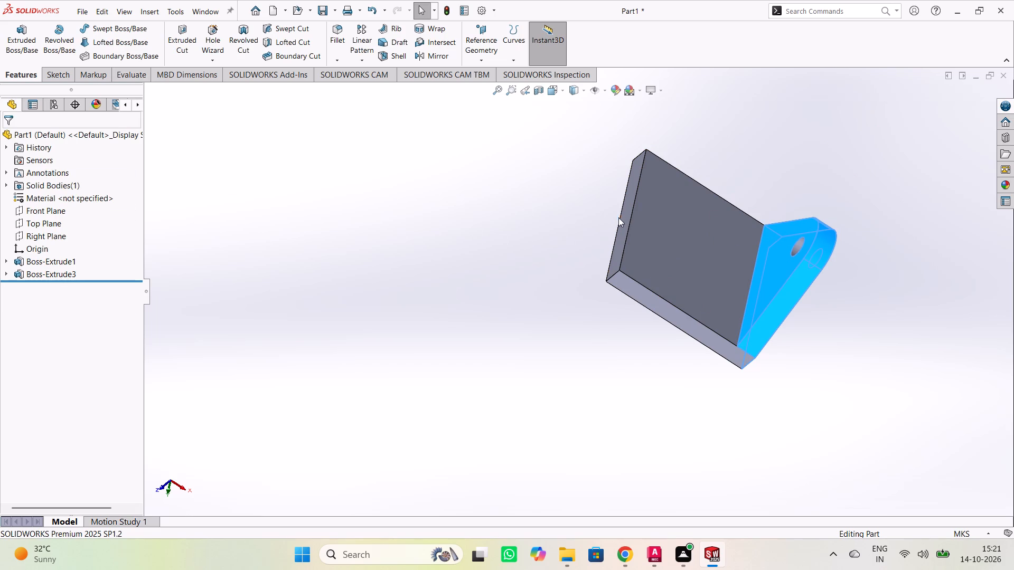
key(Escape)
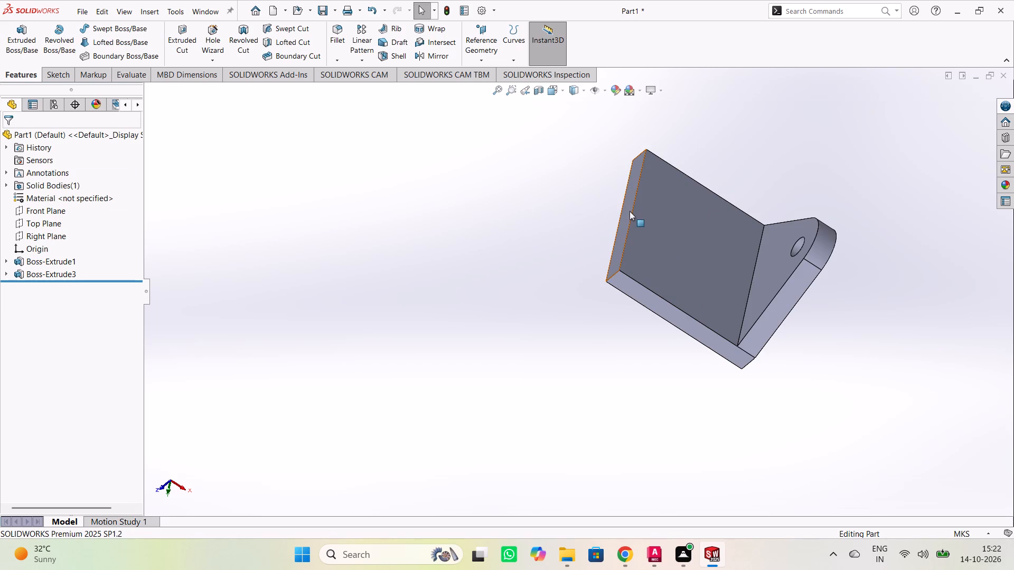
Start a sketch on the plate's side face opposite the lug and draw a vertical line along the full lug-side edge.
click(624, 211)
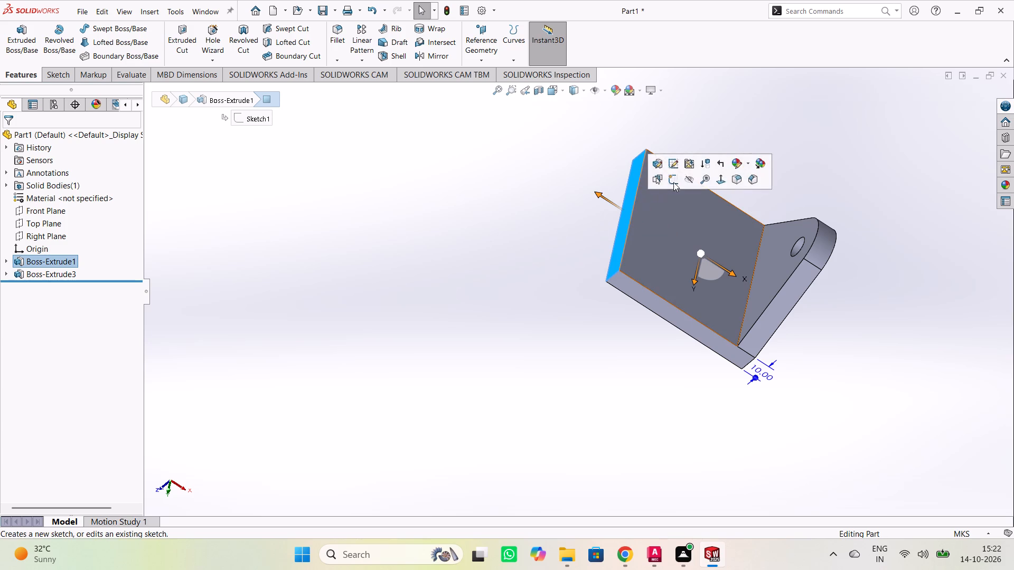
click(674, 179)
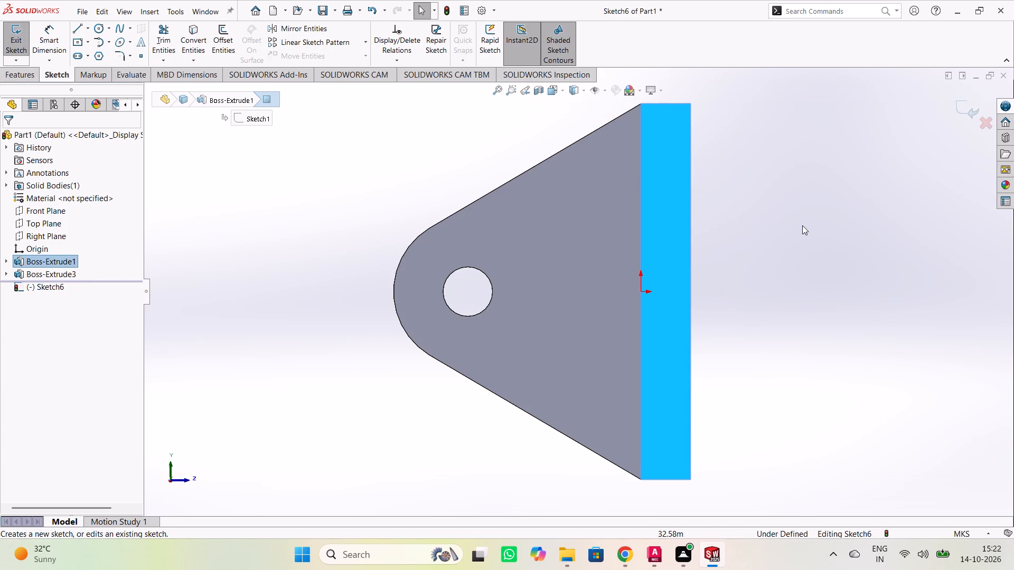
scroll(796, 251, up, 1)
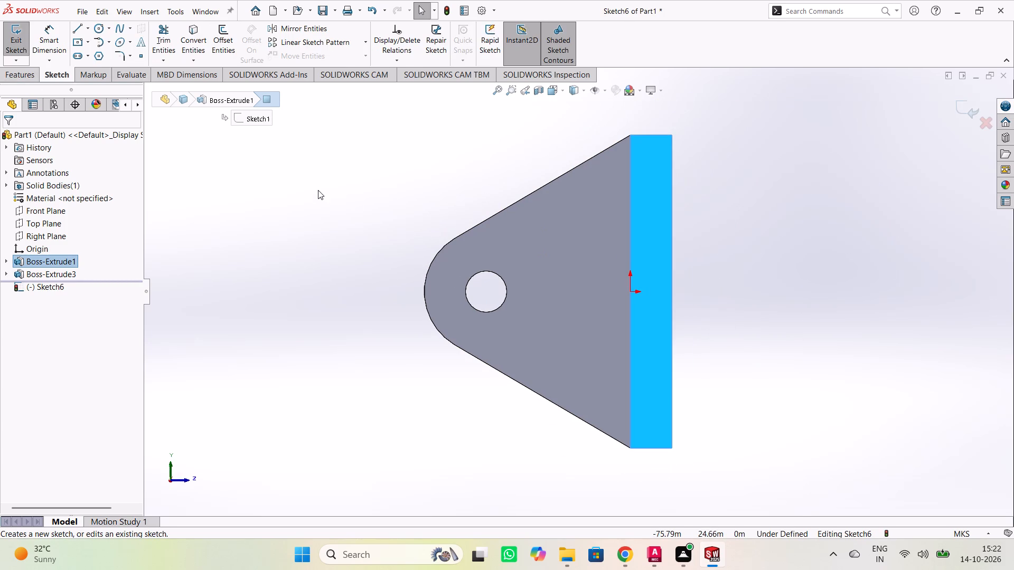
click(318, 190)
click(78, 24)
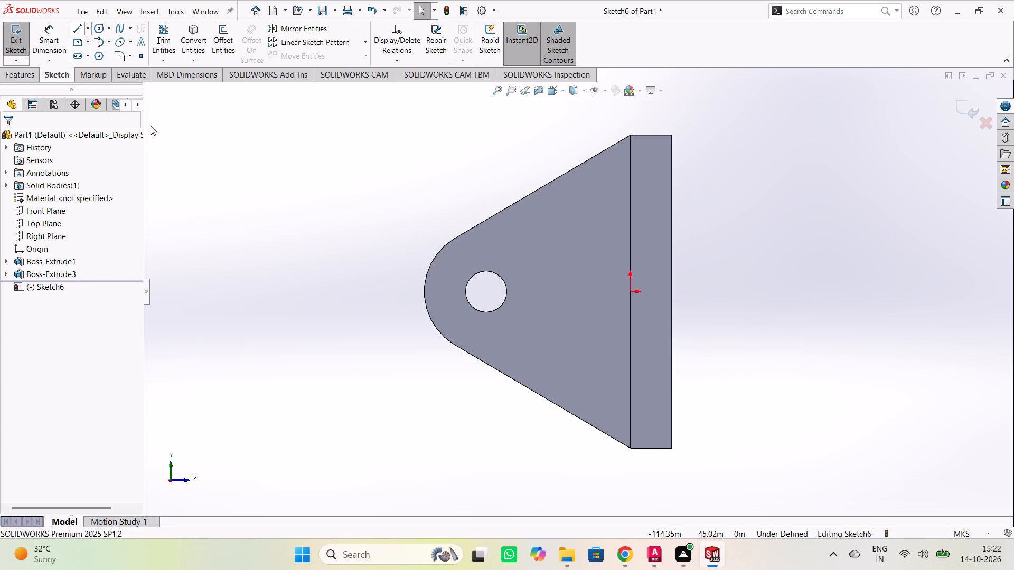
click(630, 134)
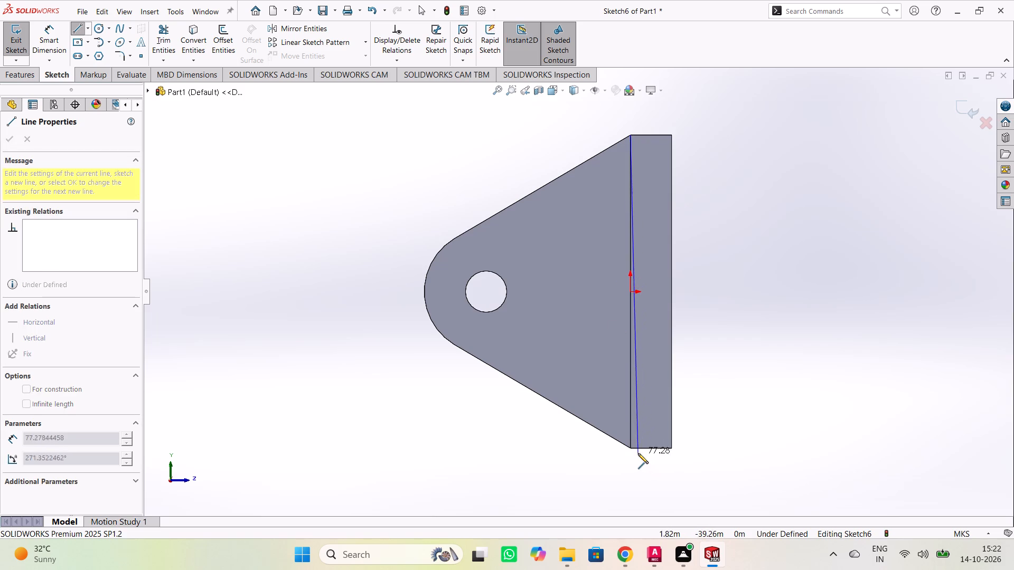
click(632, 449)
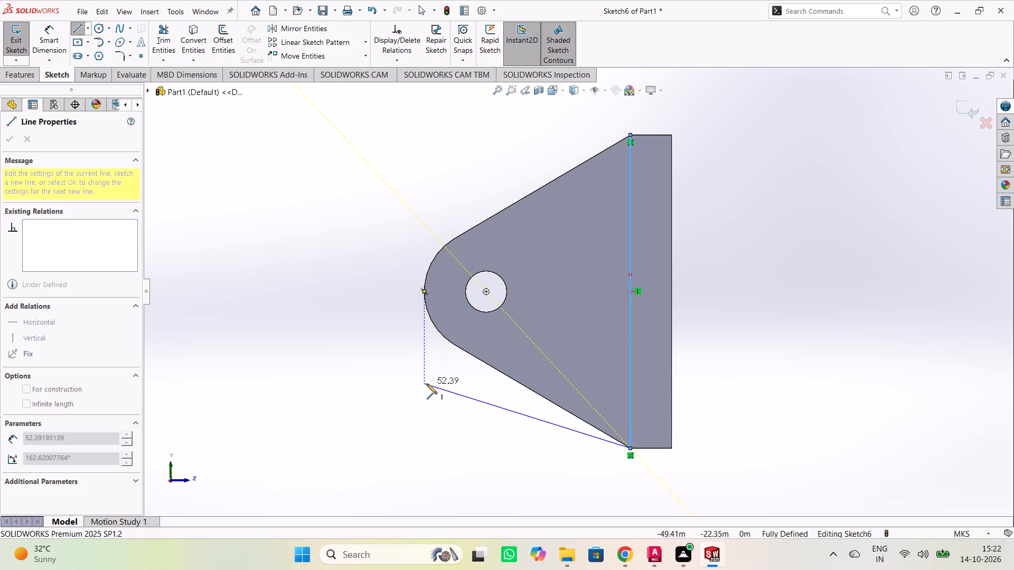
key(Escape)
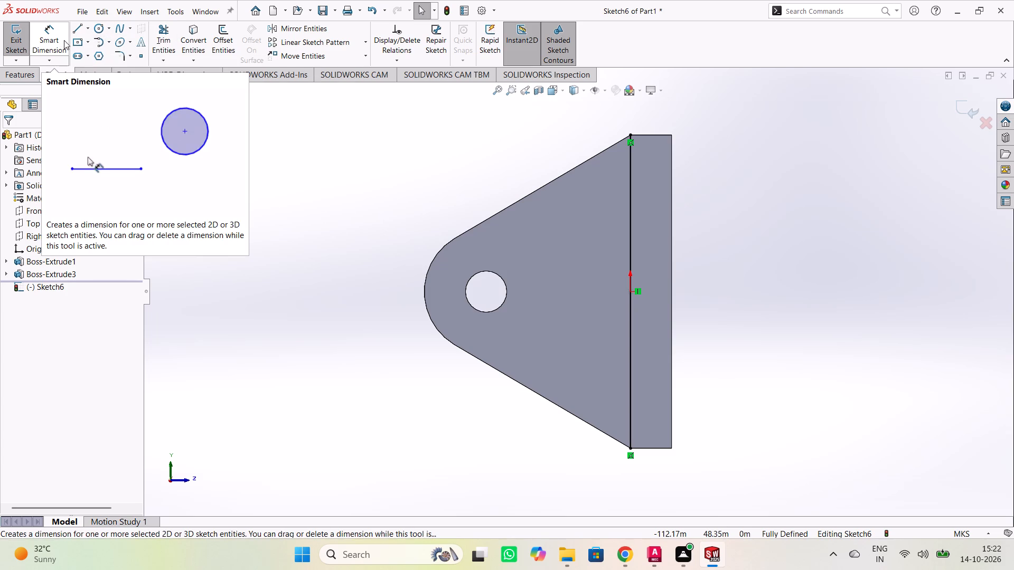
Sketch two circles centred on the lug's hole, one of radius 5 m matching the hole and one of radius about 15.87 m.
click(98, 27)
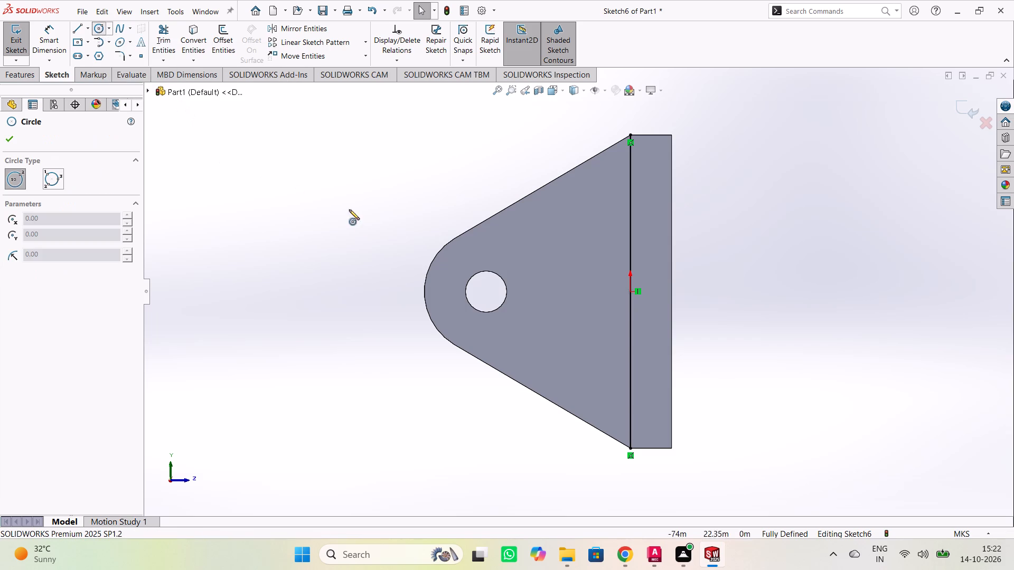
click(485, 291)
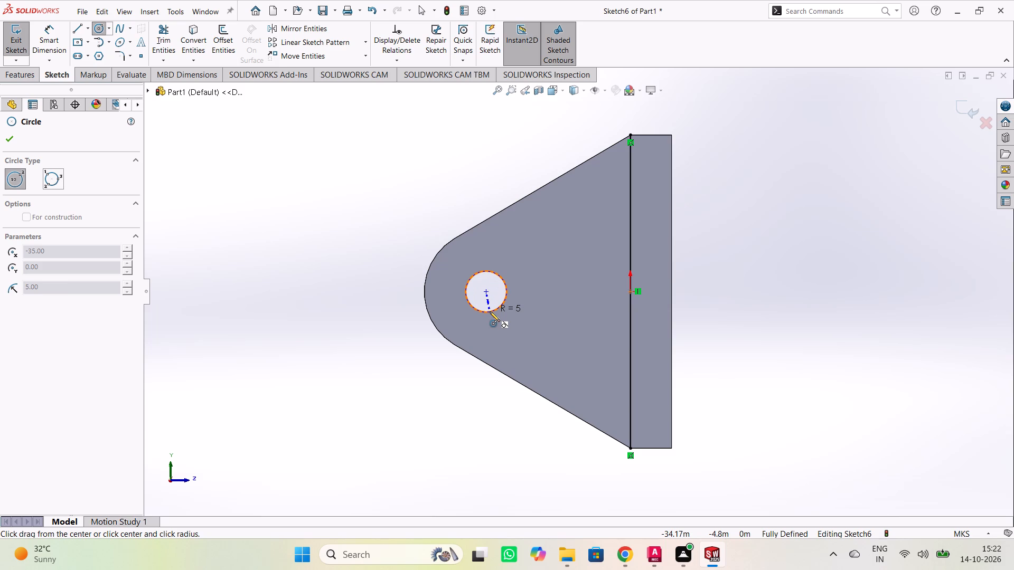
click(490, 311)
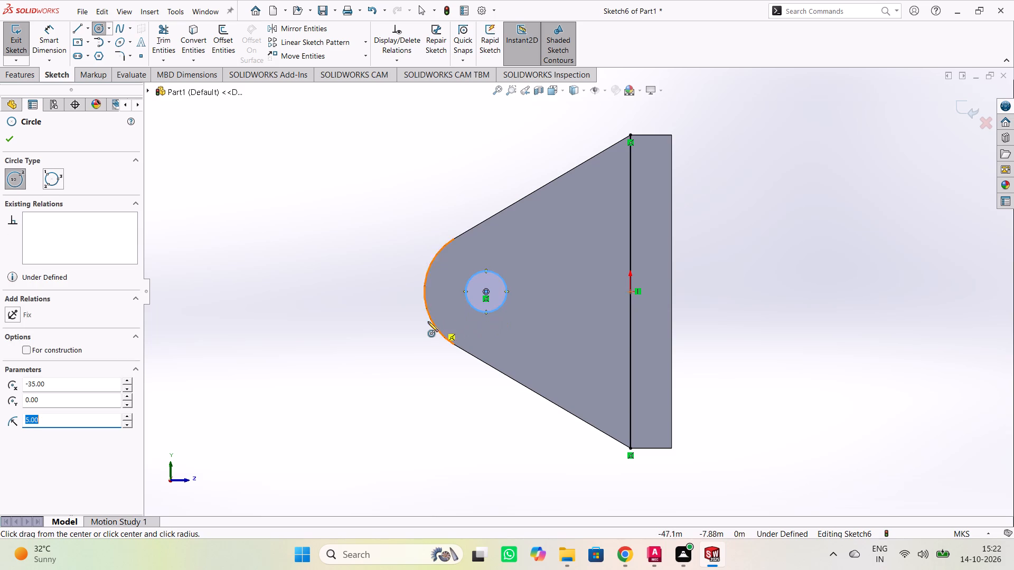
click(485, 290)
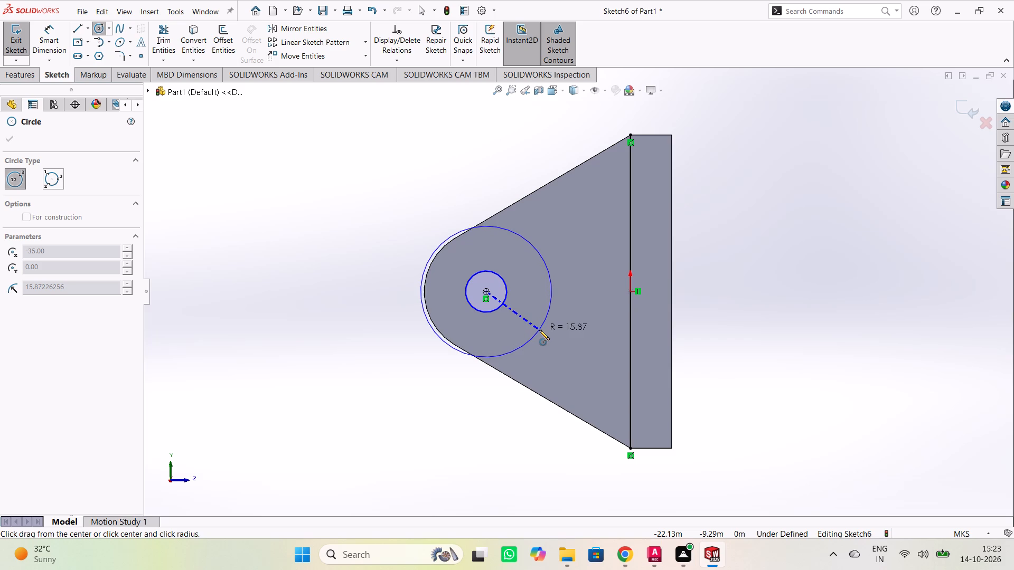
click(539, 330)
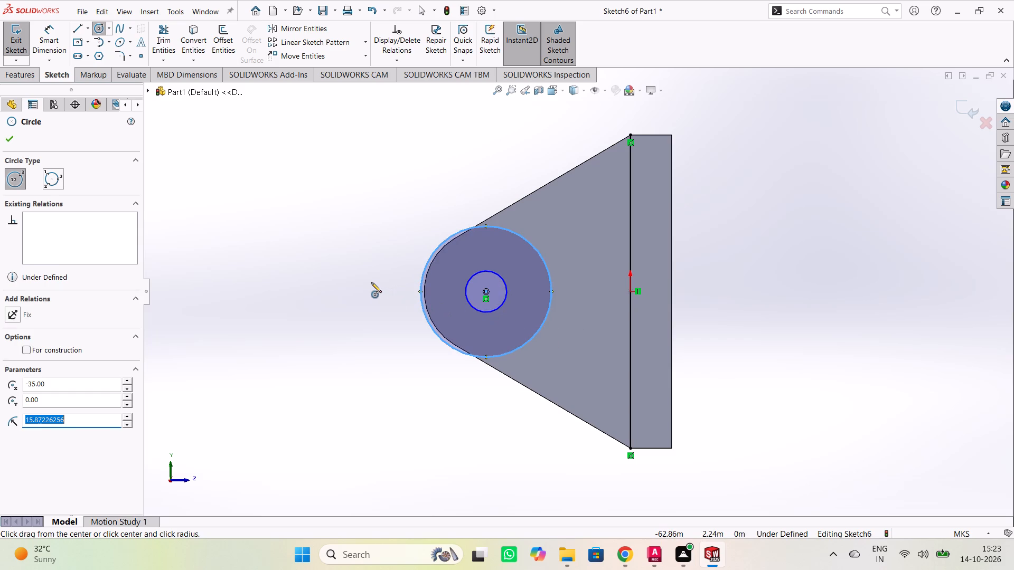
key(Escape)
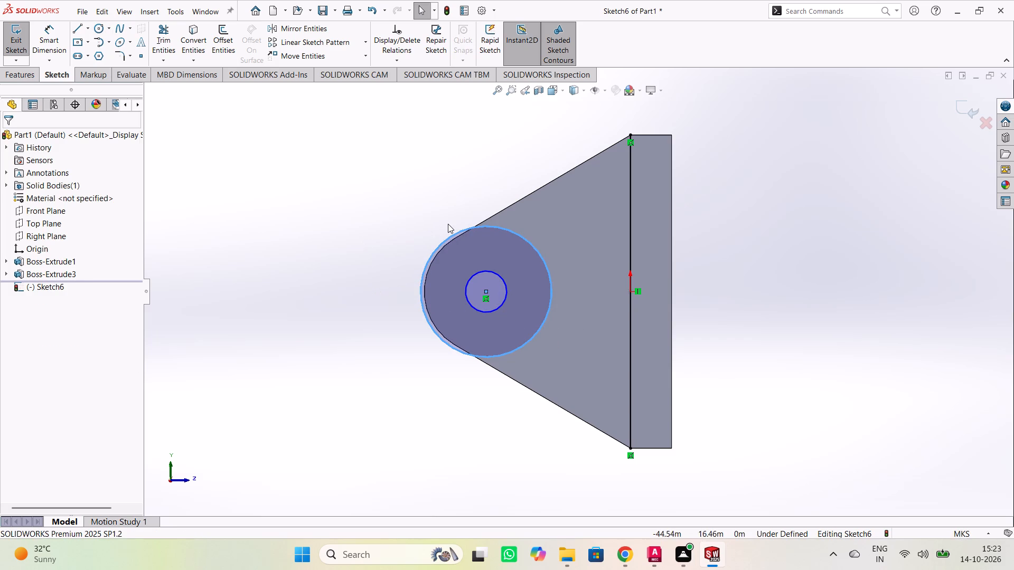
right_click(389, 177)
click(320, 172)
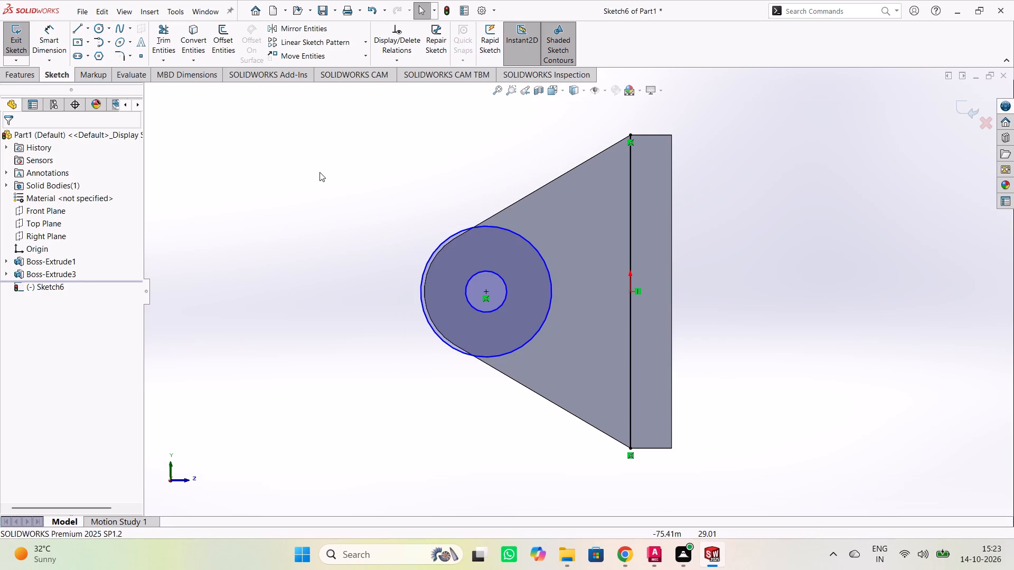
click(83, 31)
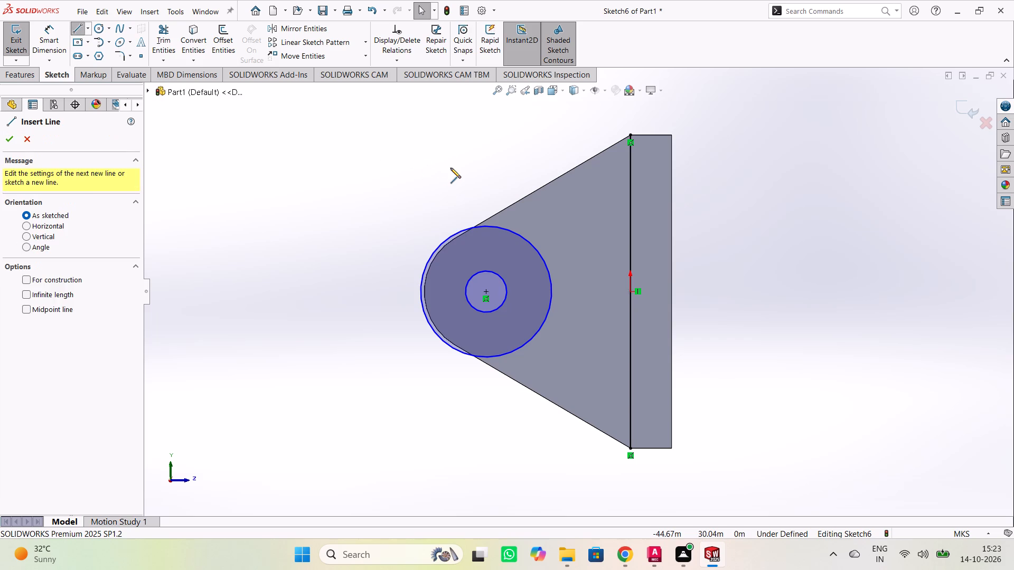
key(Escape)
Dimension the outer circle around the lug's hole with a diameter of 30 m.
right_click(435, 173)
click(542, 153)
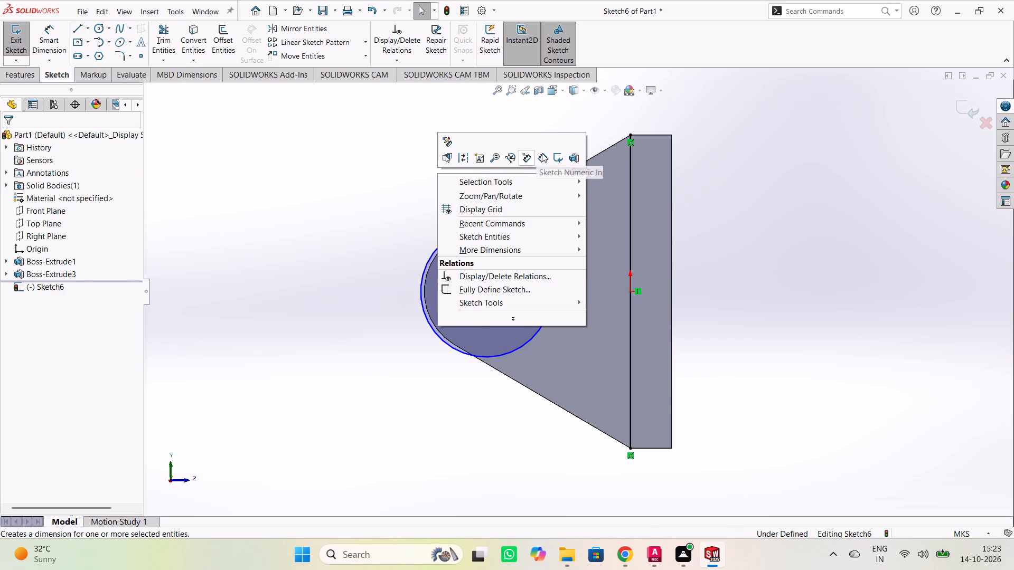
click(446, 237)
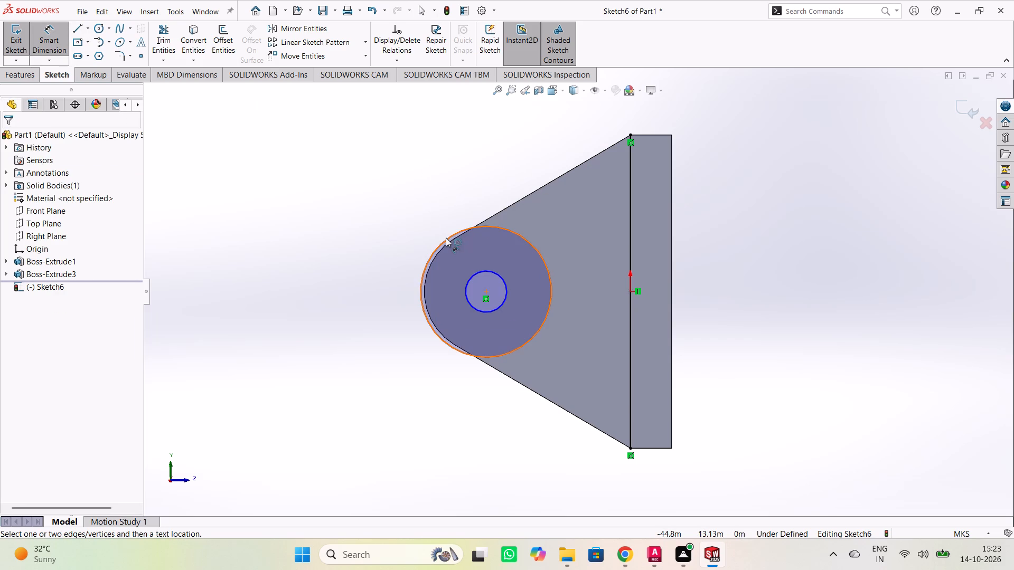
click(374, 209)
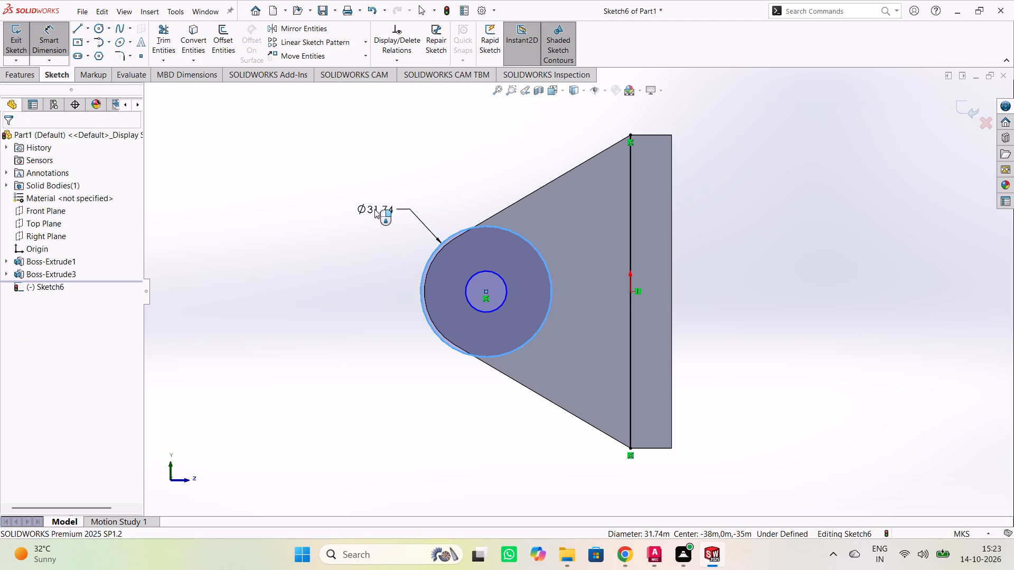
text(30)
key(Return)
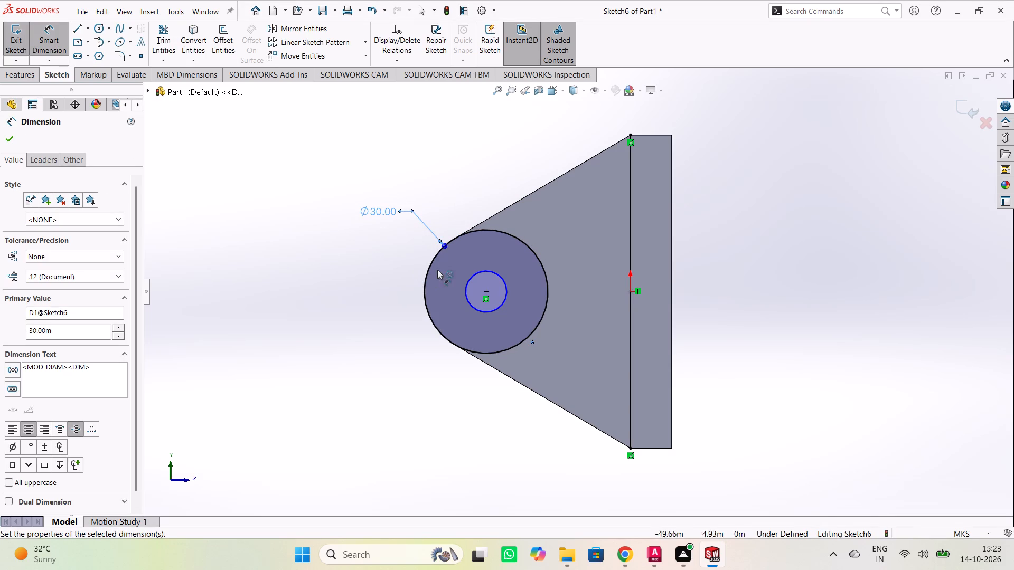
Dimension the inner circle at the lug's hole with a diameter of 10 m.
click(471, 276)
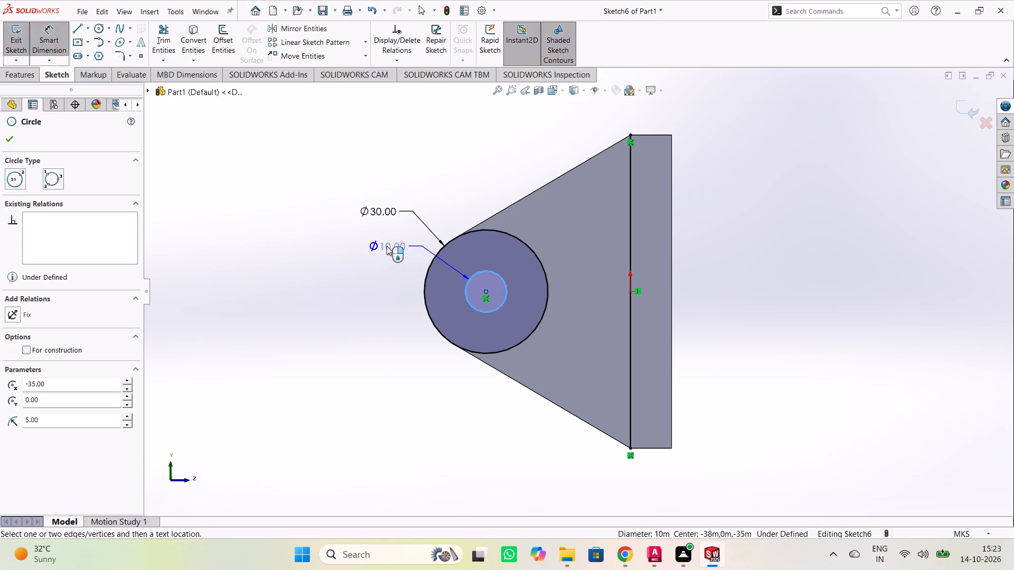
click(376, 241)
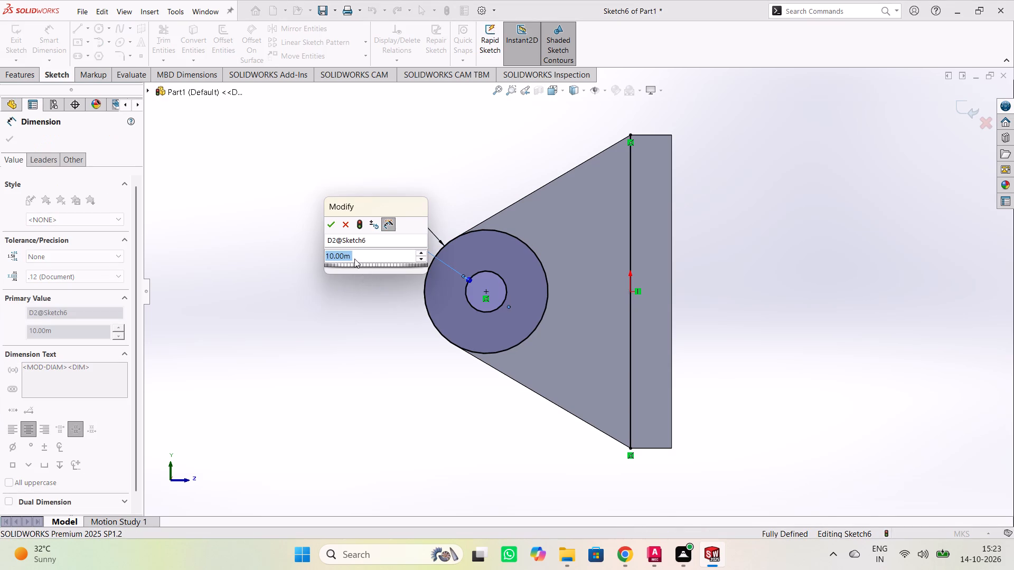
click(330, 230)
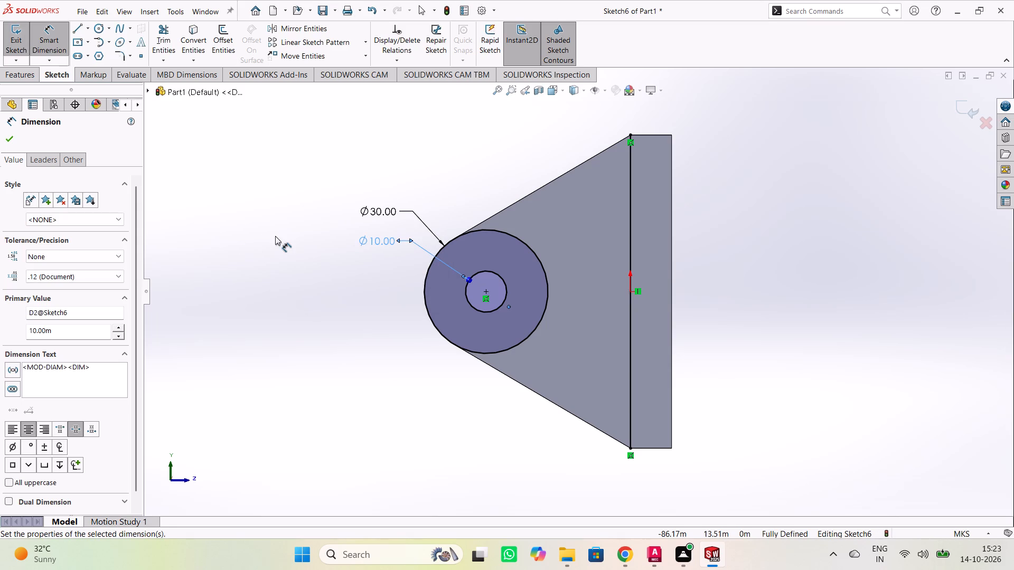
click(275, 236)
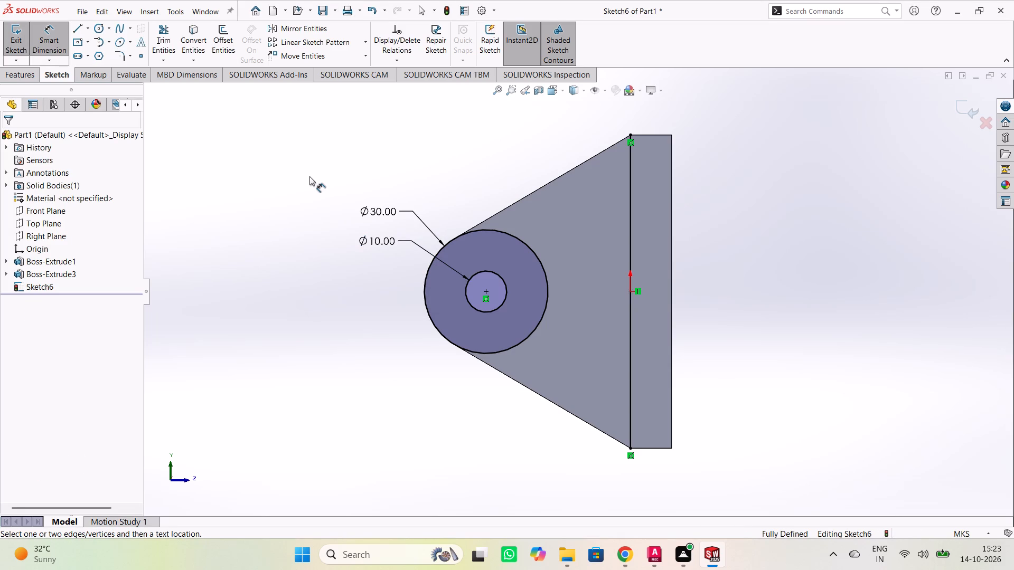
key(Escape)
Draw a sloping line about 50.8 m long from the vertical line's upper end to the outer circle, along the lug's upper edge.
drag(76, 23, 81, 23)
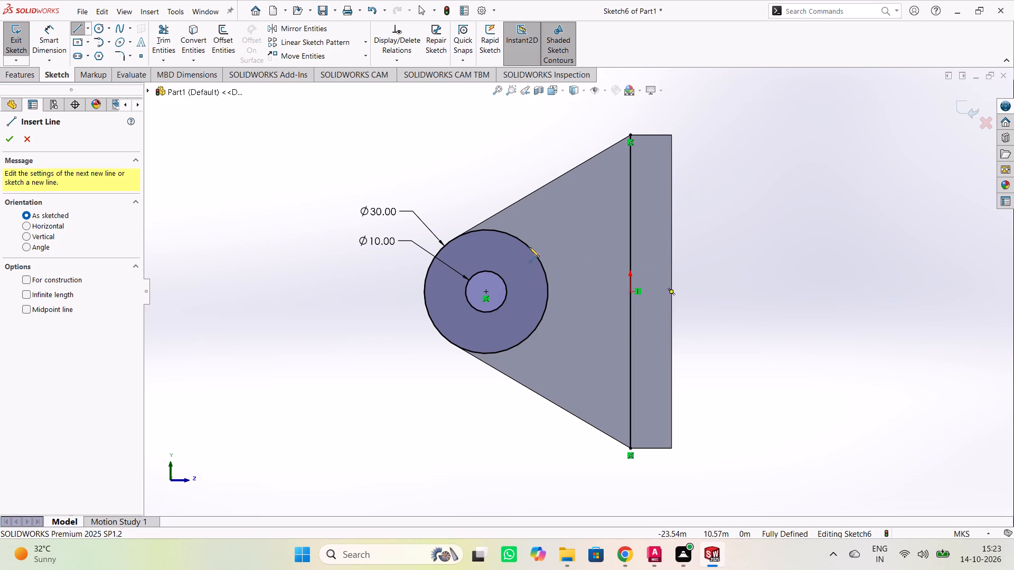
scroll(475, 235, down, 10)
scroll(517, 228, down, 3)
scroll(524, 226, up, 8)
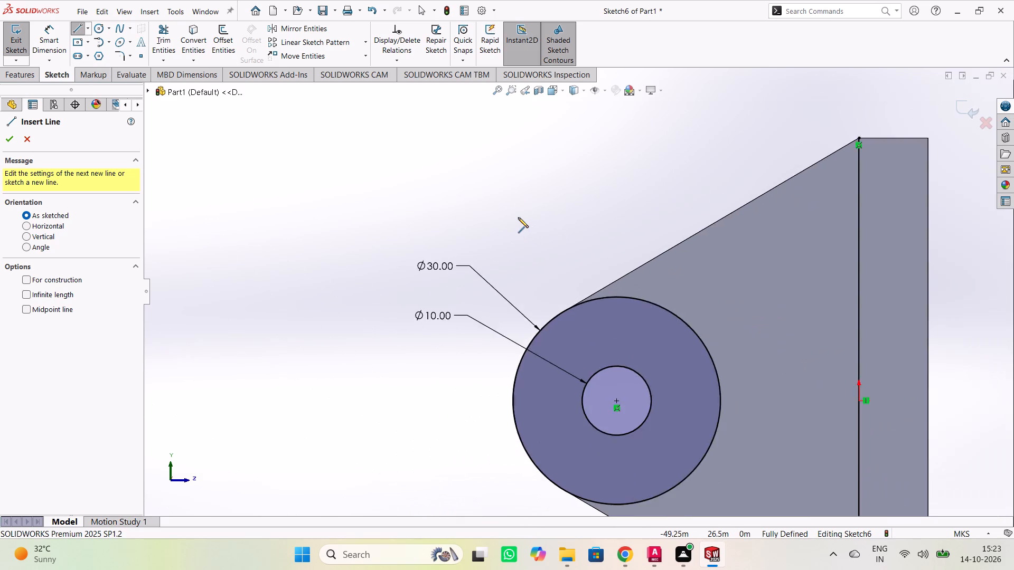
scroll(518, 217, up, 2)
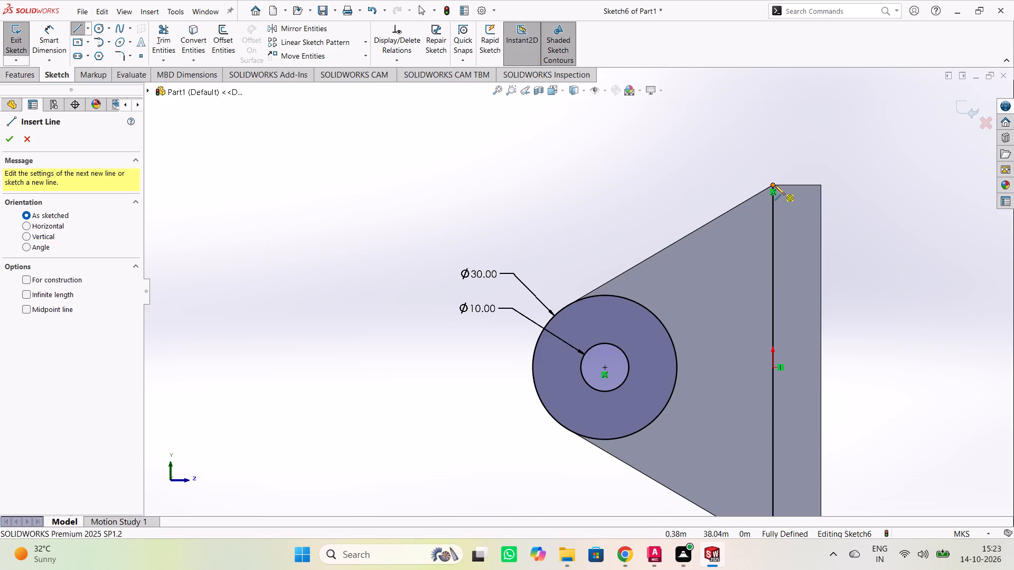
click(775, 185)
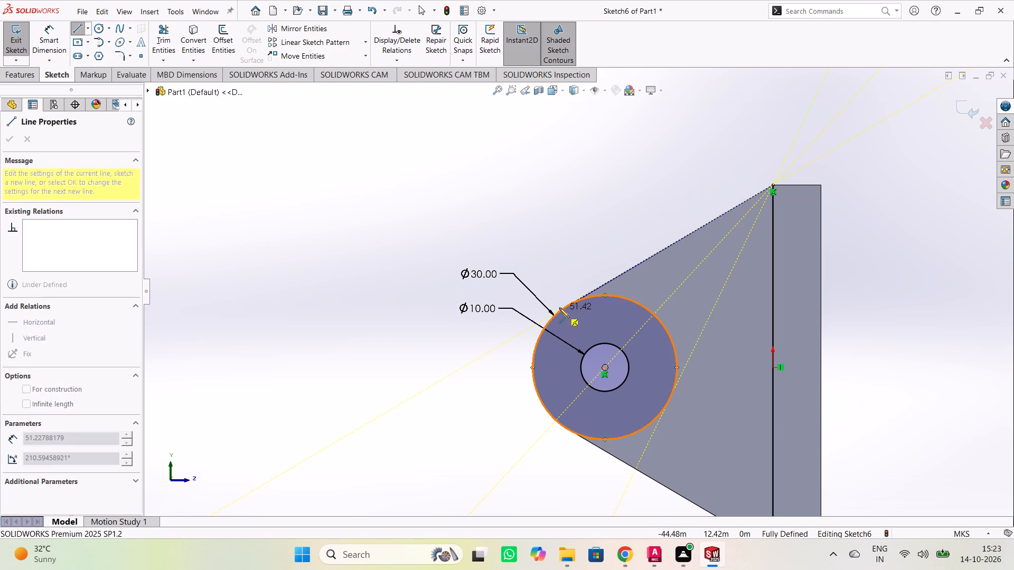
scroll(559, 307, down, 8)
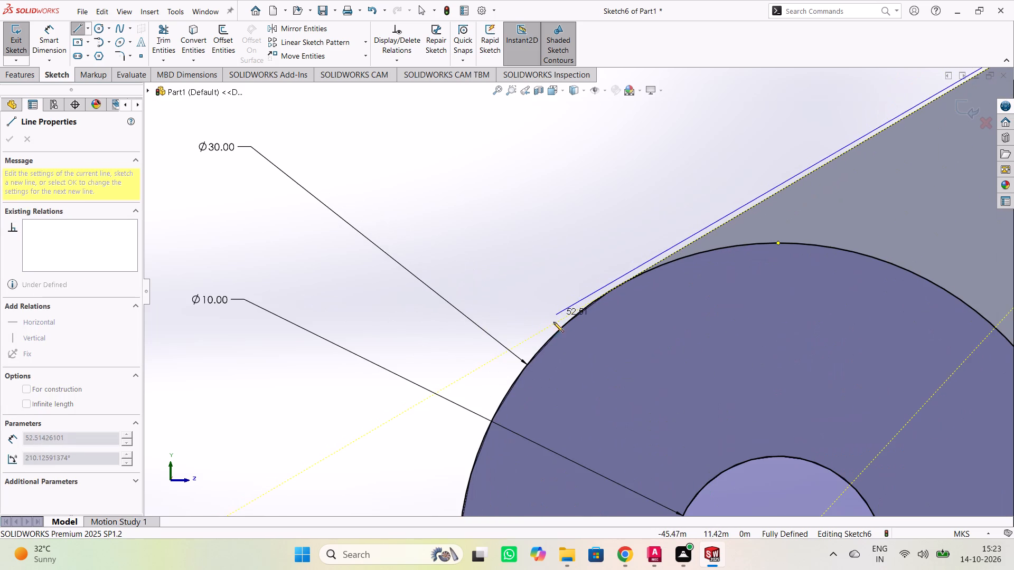
click(591, 302)
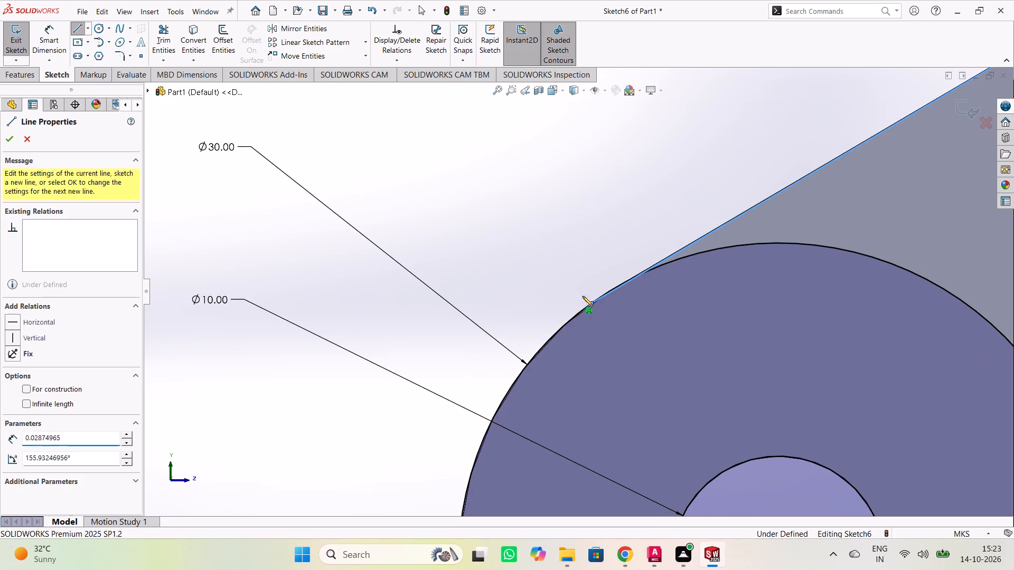
key(Escape)
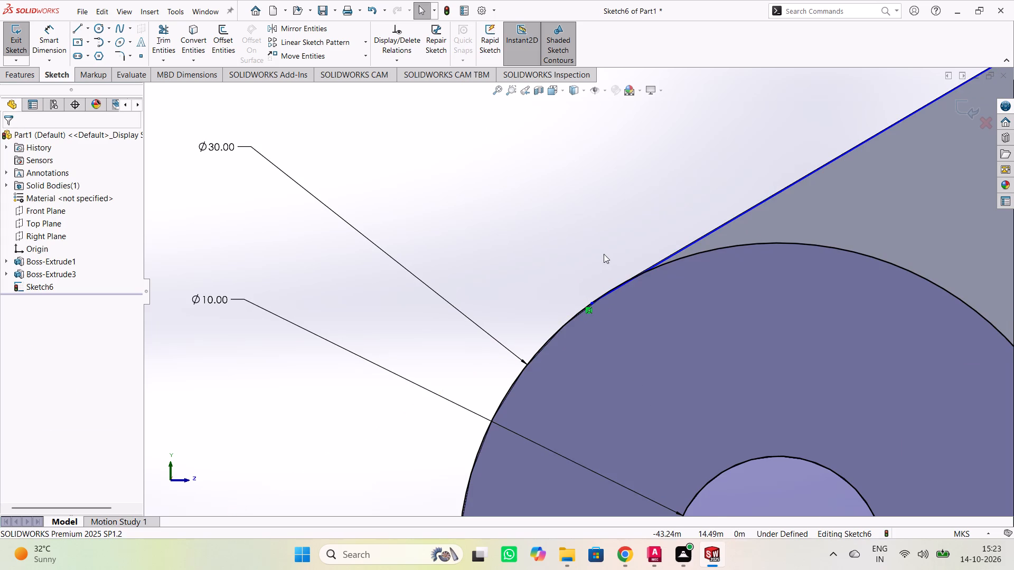
Power-trim the end of the upper sloping line that runs inside the 30 m circle, back to where it crosses the circle.
scroll(636, 255, down, 8)
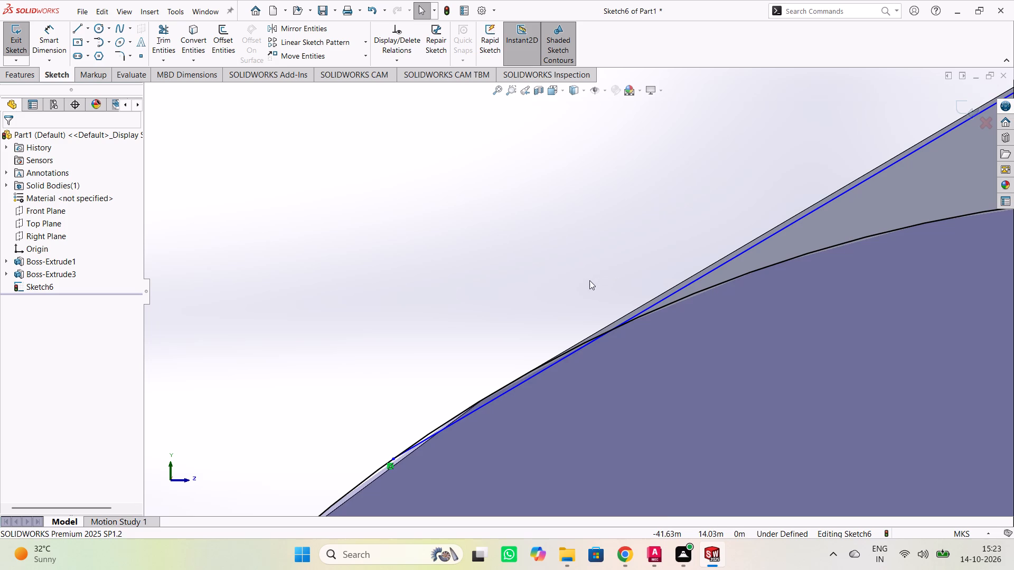
scroll(515, 267, down, 2)
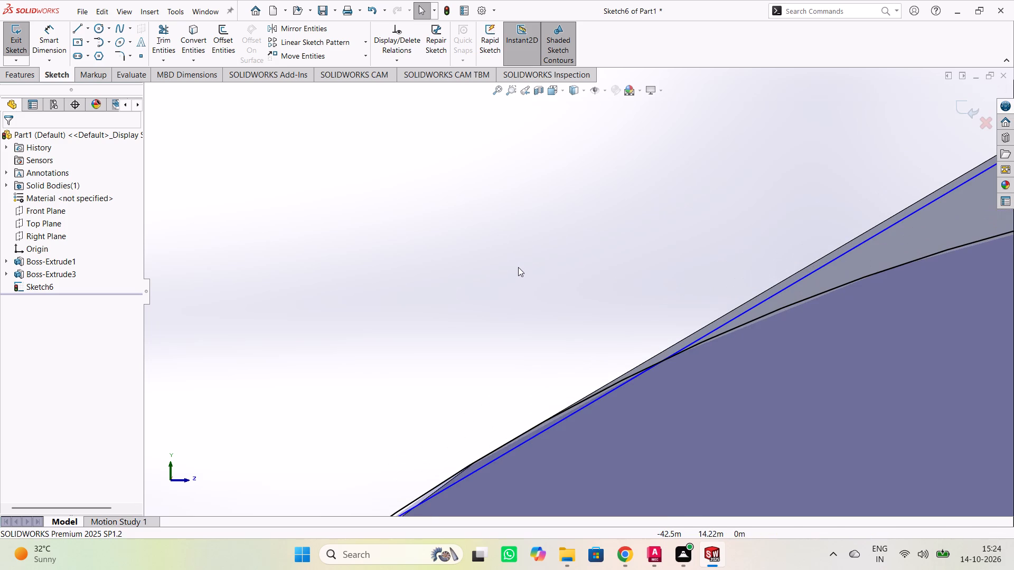
scroll(515, 277, up, 1)
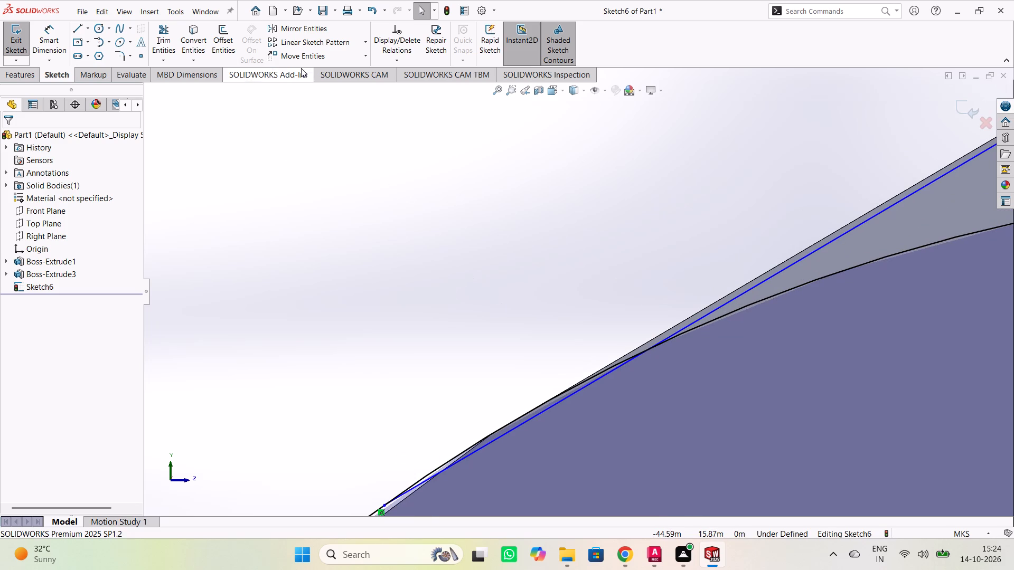
click(166, 50)
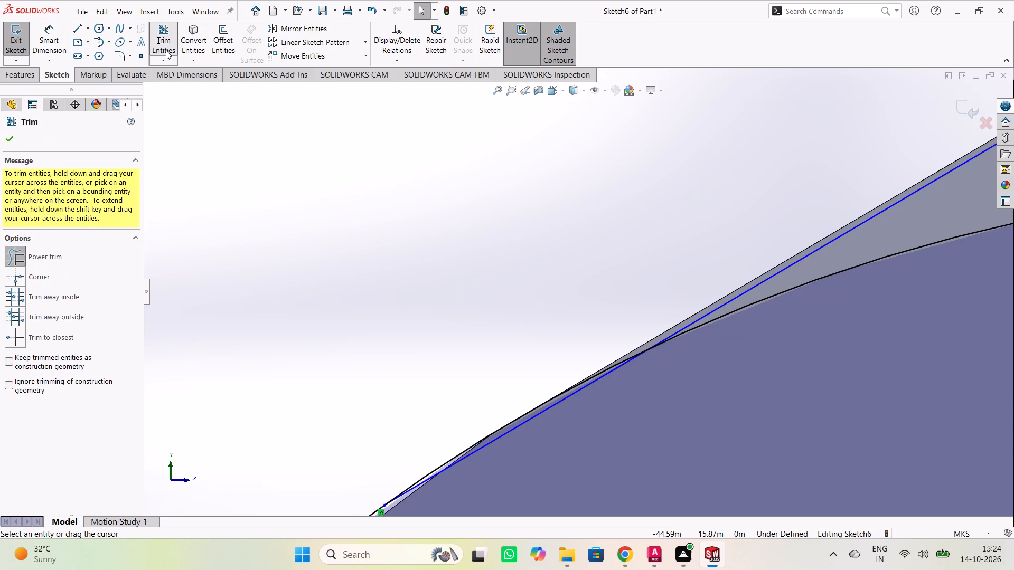
scroll(418, 164, down, 1)
scroll(422, 162, up, 1)
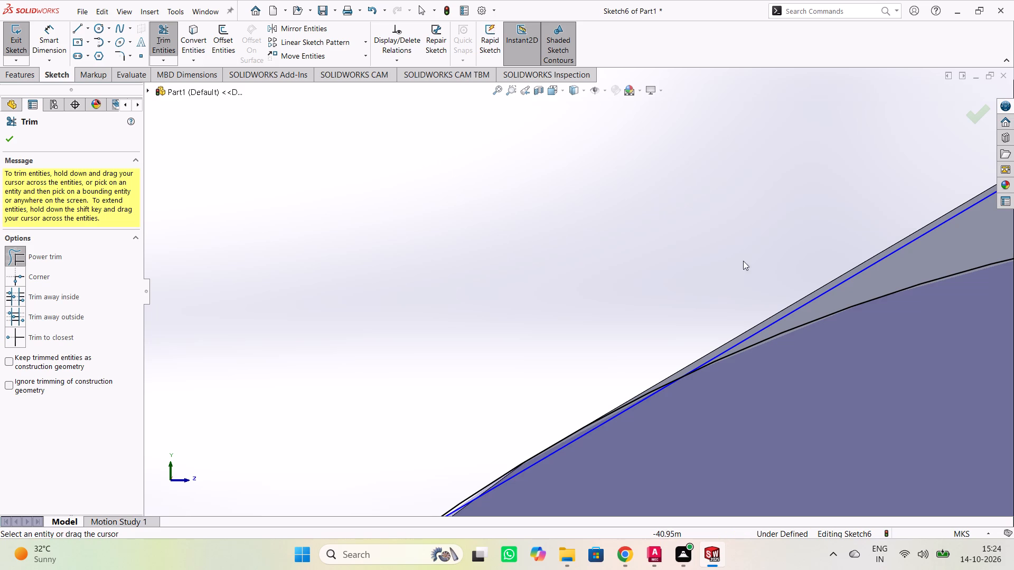
scroll(736, 267, down, 2)
scroll(723, 277, up, 2)
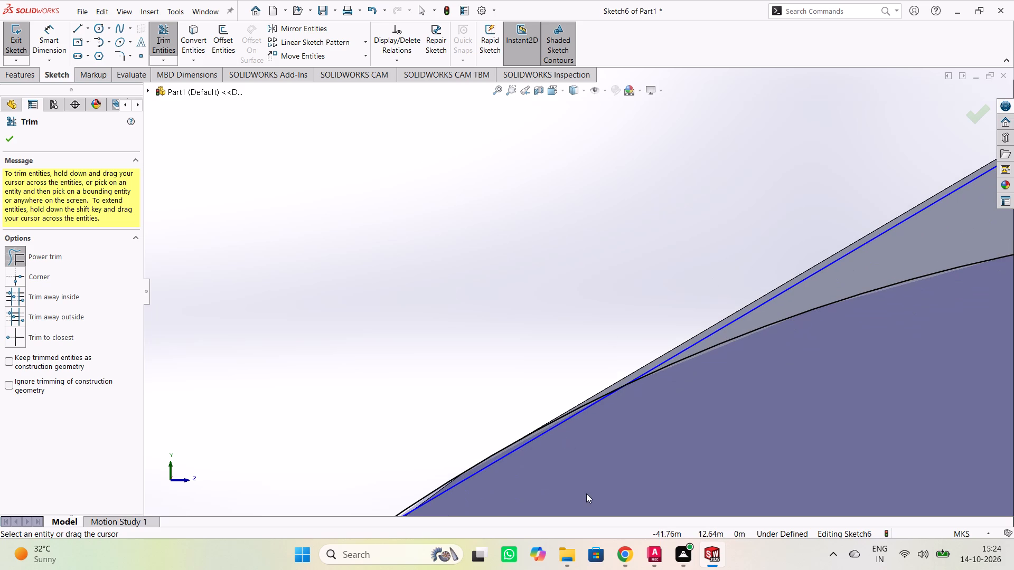
scroll(577, 452, down, 5)
scroll(523, 426, down, 3)
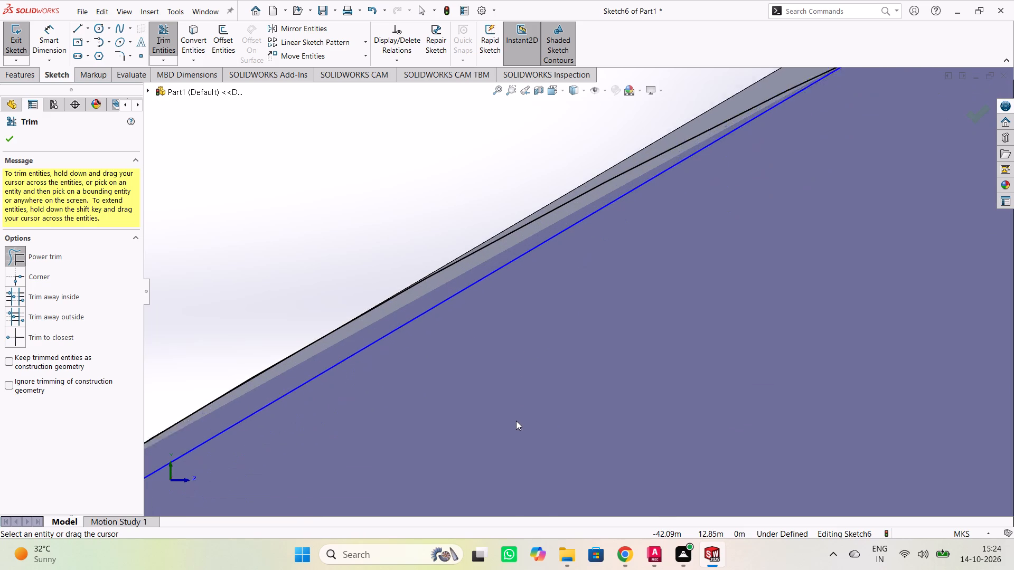
scroll(516, 421, down, 2)
drag(427, 316, 358, 263)
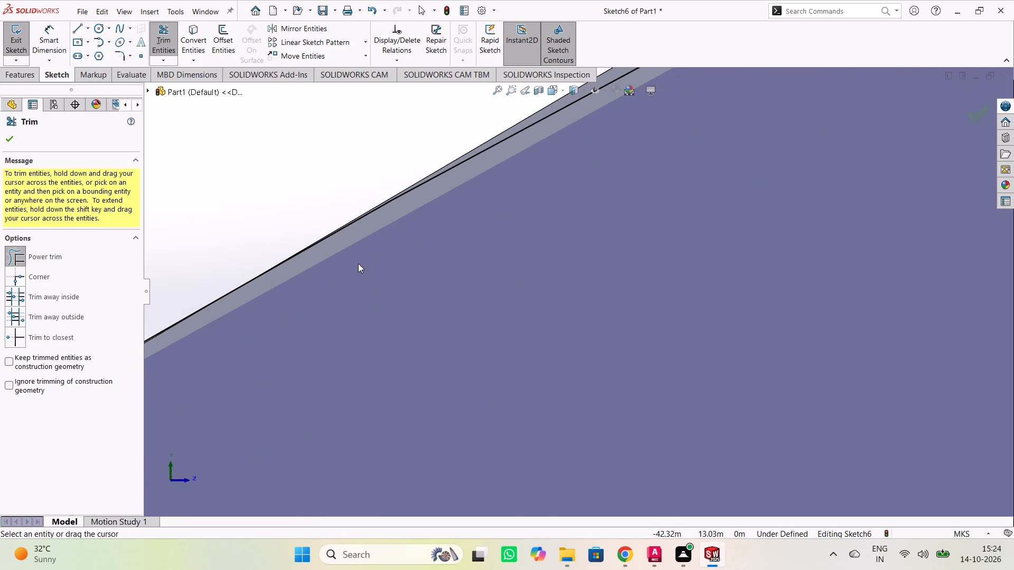
scroll(464, 293, down, 3)
scroll(470, 296, up, 7)
scroll(565, 329, up, 2)
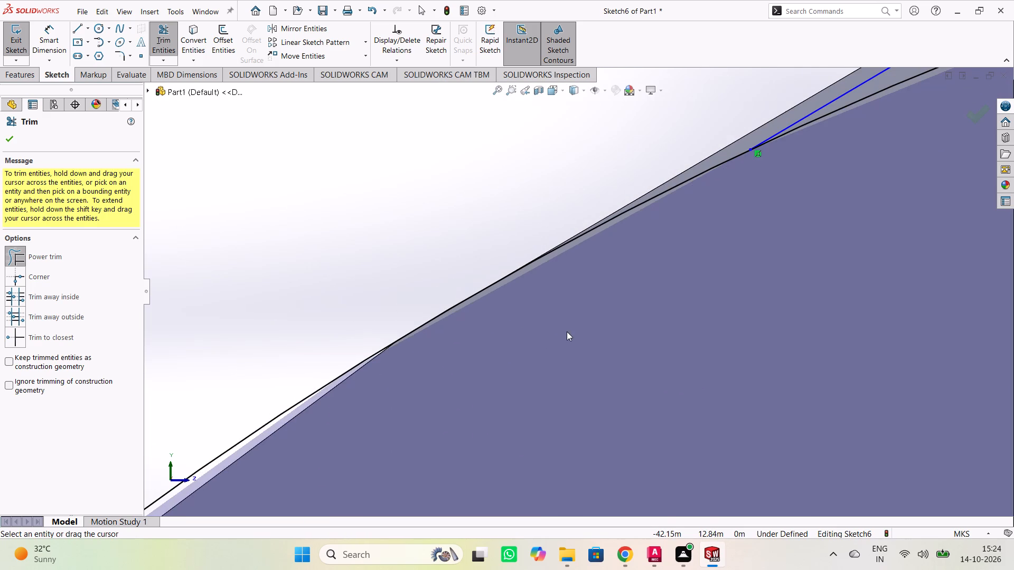
scroll(548, 336, down, 1)
scroll(548, 336, up, 4)
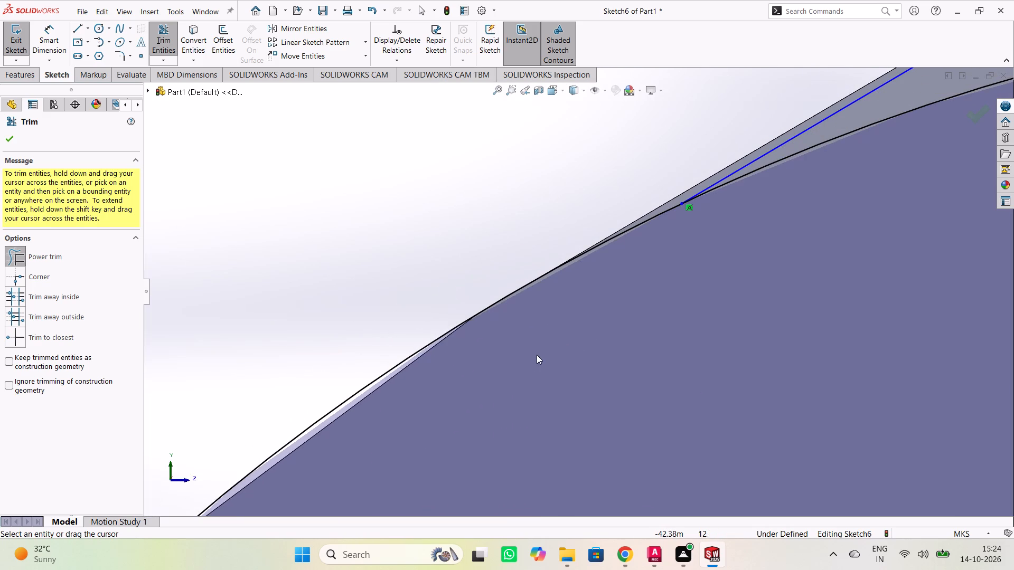
scroll(811, 256, down, 3)
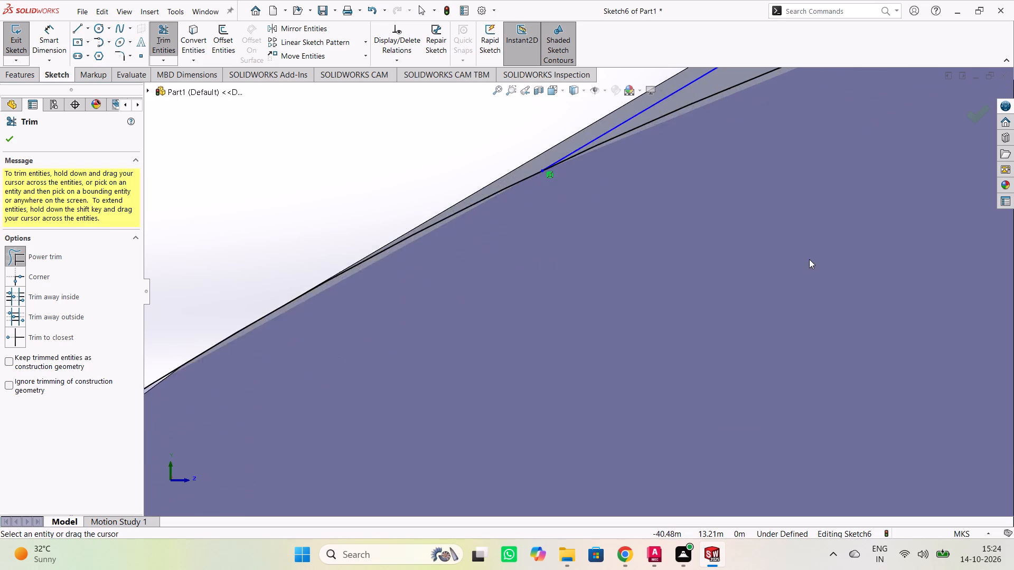
scroll(809, 259, up, 12)
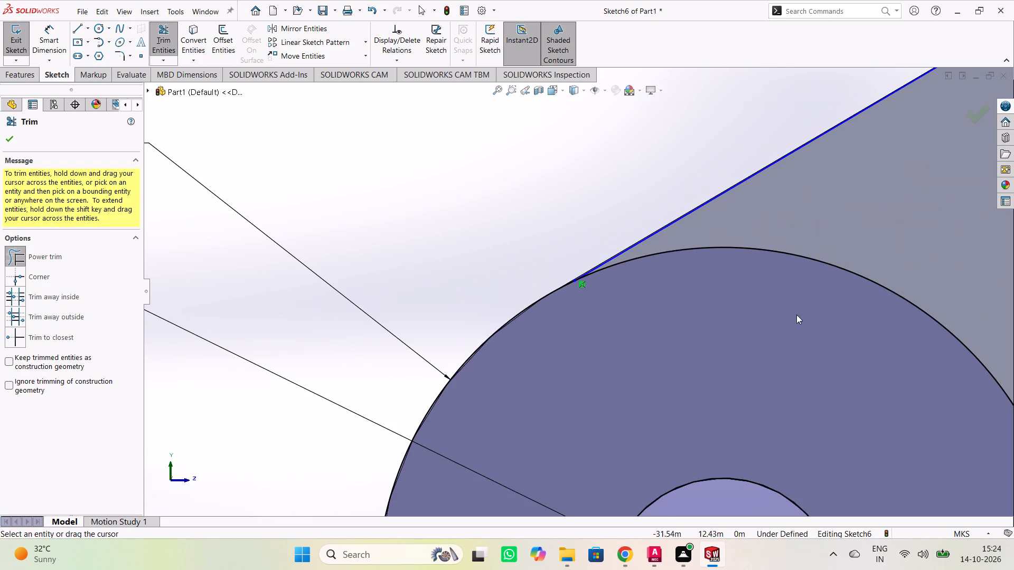
scroll(763, 320, down, 2)
scroll(742, 319, up, 8)
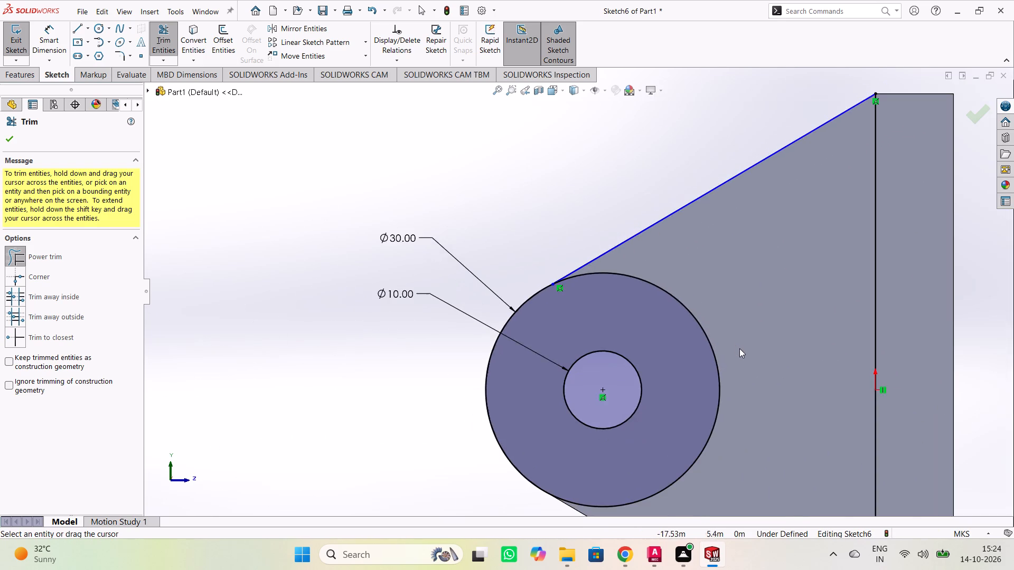
scroll(739, 348, up, 2)
key(Escape)
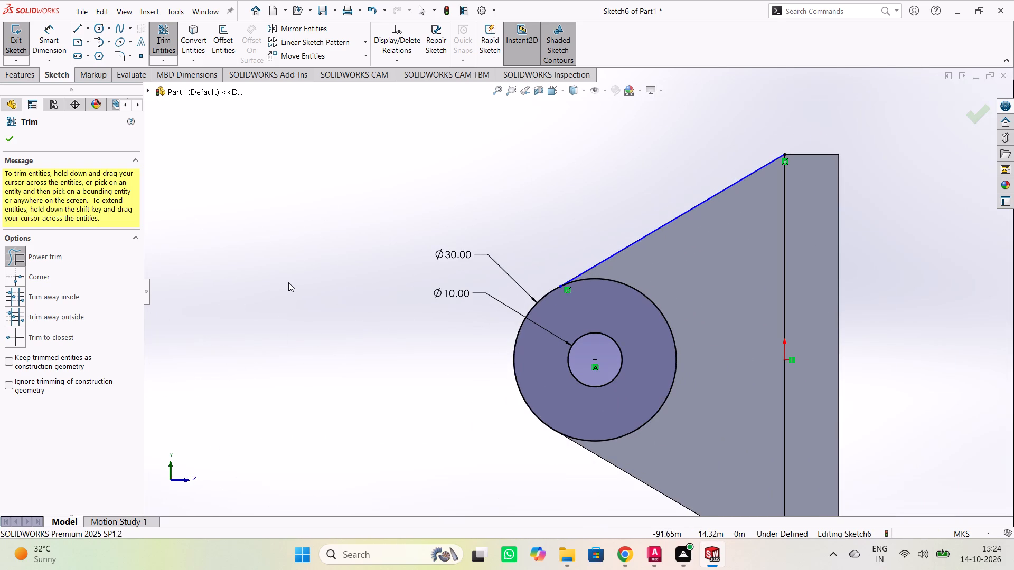
Draw a sloping line about 48.1 m long from the vertical line's lower end to the 30 m circle, along the lug's lower edge.
click(75, 26)
scroll(794, 401, down, 2)
scroll(797, 394, up, 1)
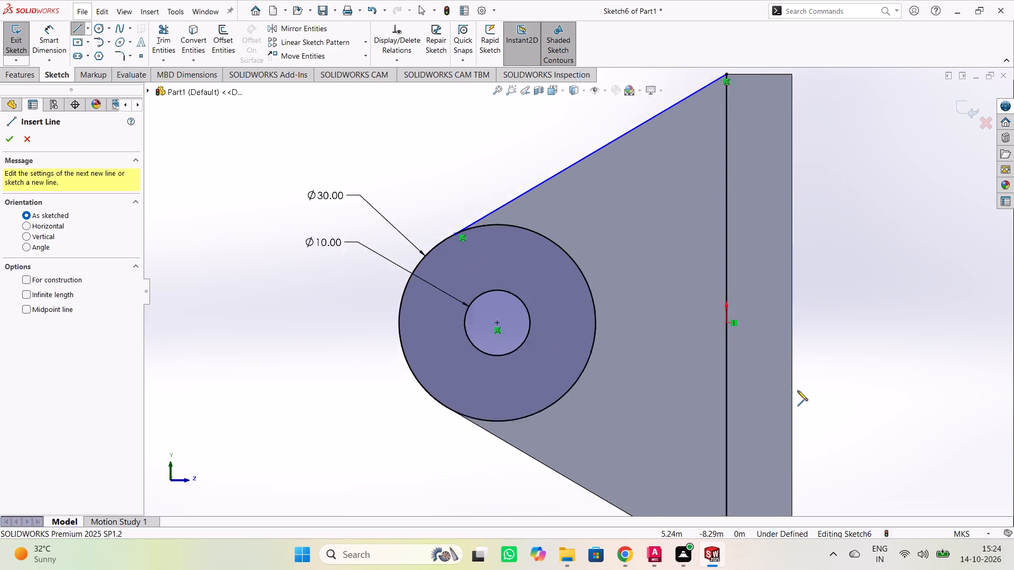
scroll(797, 391, up, 5)
scroll(683, 393, down, 4)
scroll(452, 365, down, 1)
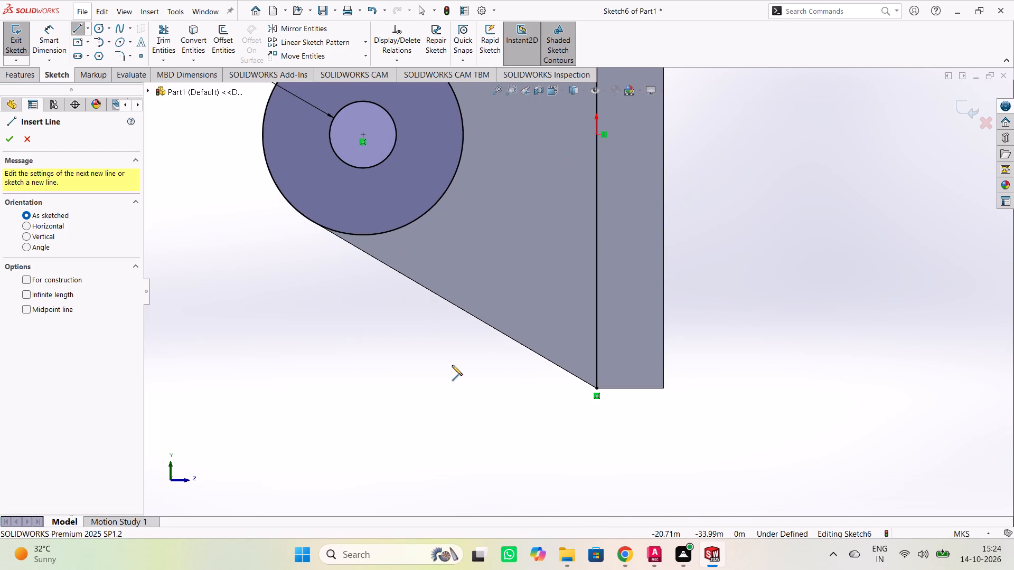
click(597, 391)
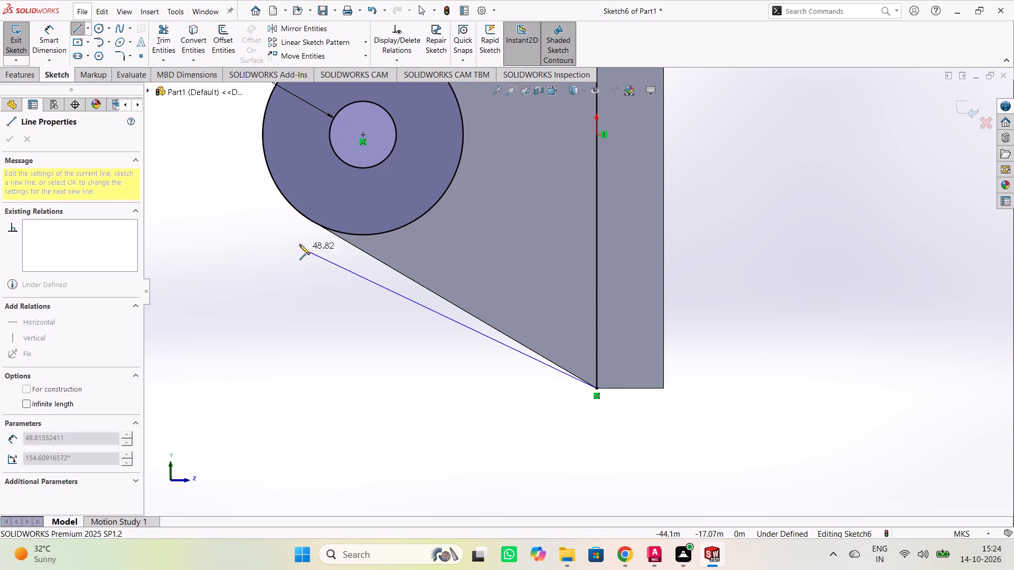
click(319, 225)
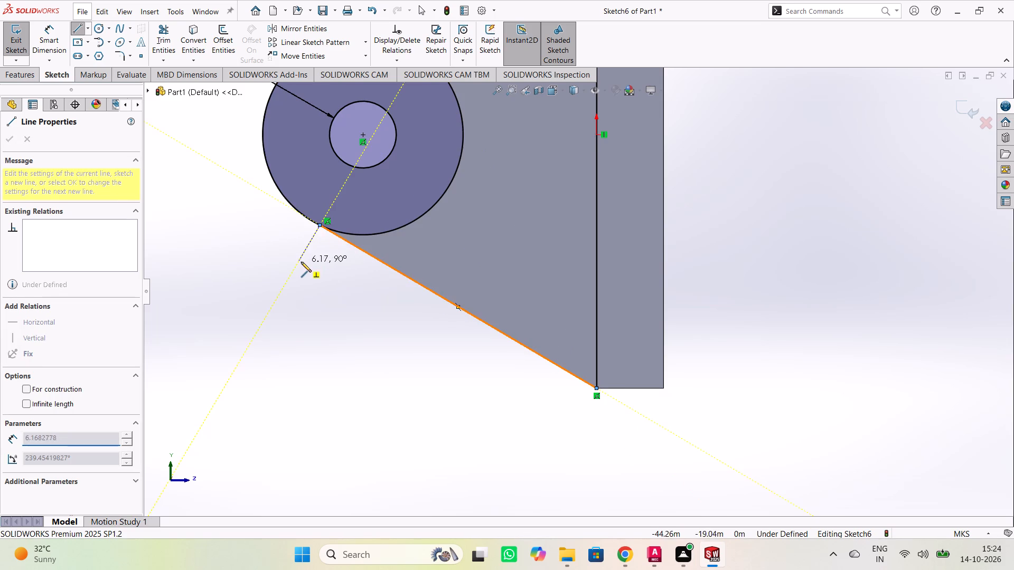
key(Escape)
scroll(321, 230, down, 6)
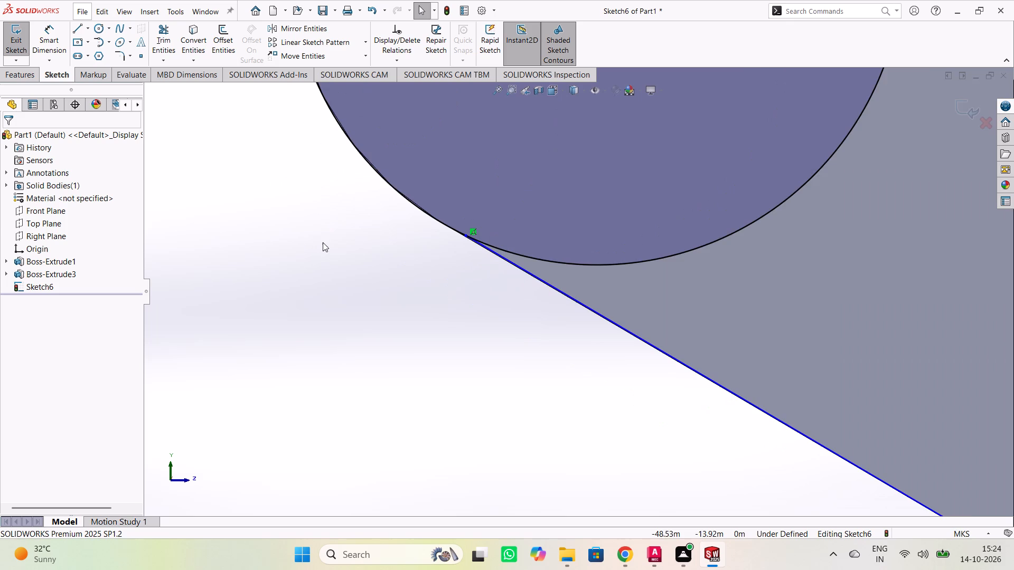
scroll(343, 241, down, 3)
scroll(562, 267, down, 3)
scroll(627, 260, down, 3)
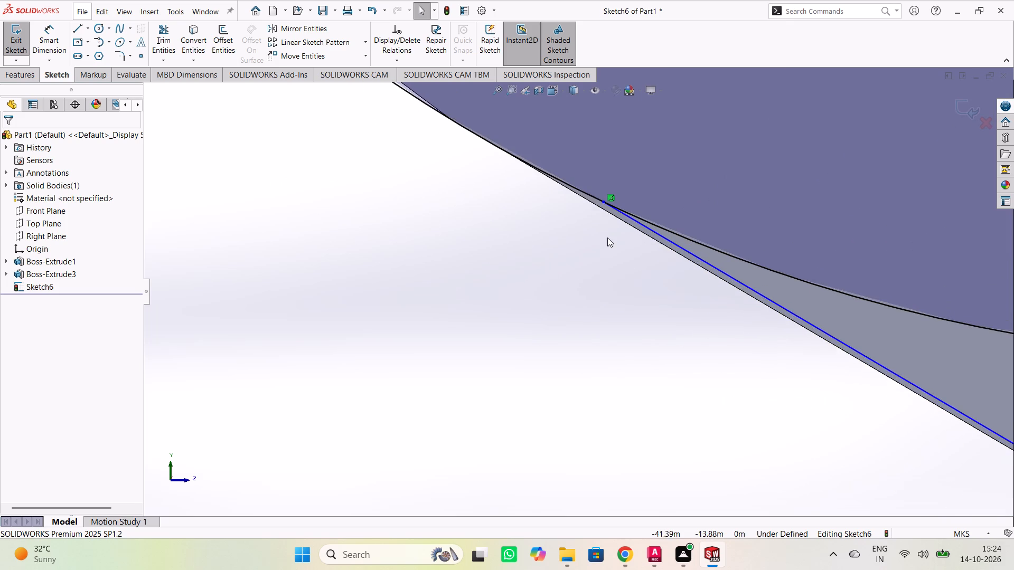
Power-trim the inner arc of the 30 m circle between the two sloping lines, leaving only the rounded outer end of the lug profile.
scroll(606, 237, down, 6)
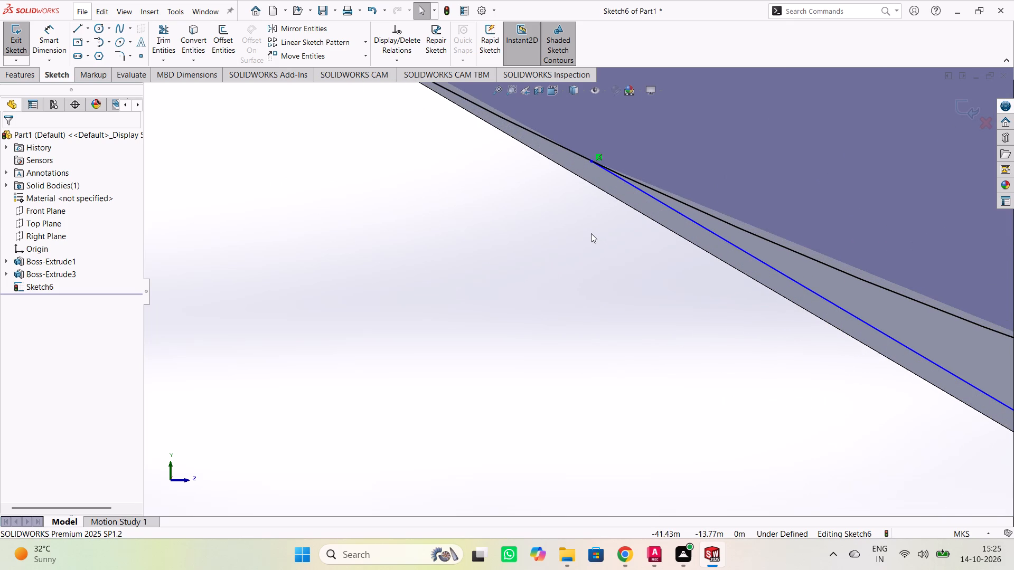
scroll(591, 233, up, 14)
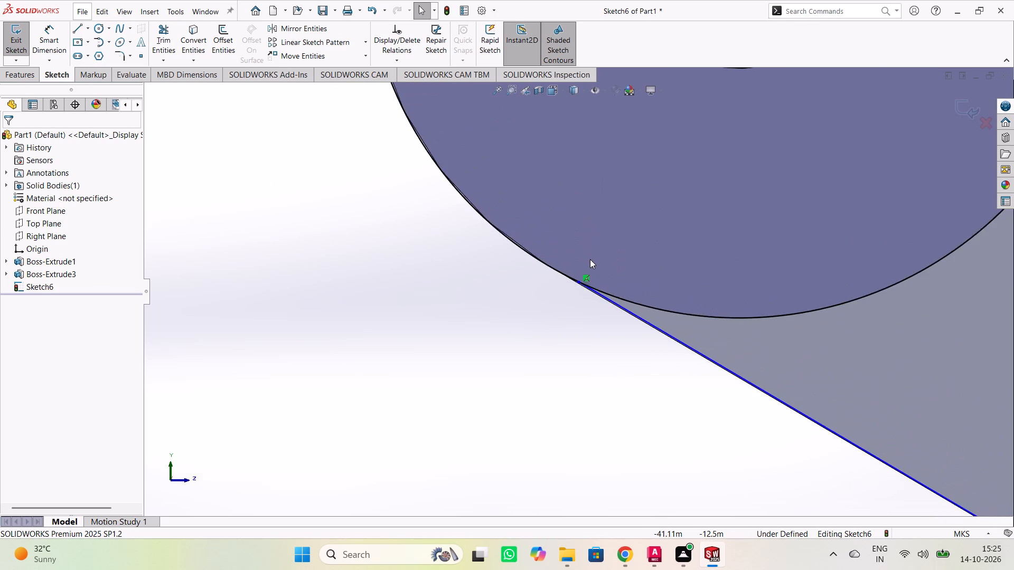
scroll(590, 259, up, 5)
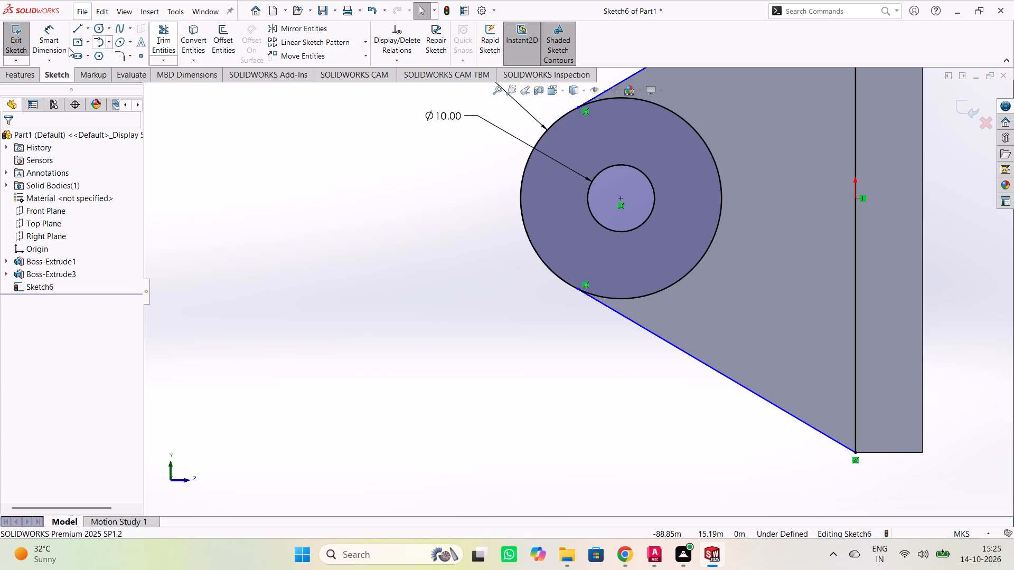
click(164, 49)
drag(699, 188, 791, 171)
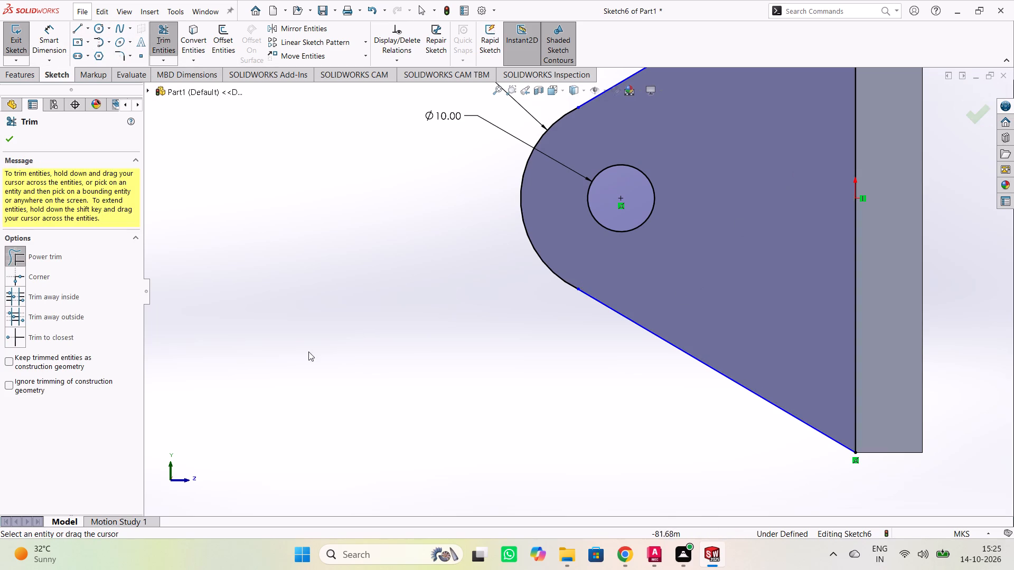
scroll(318, 350, down, 1)
scroll(639, 299, down, 2)
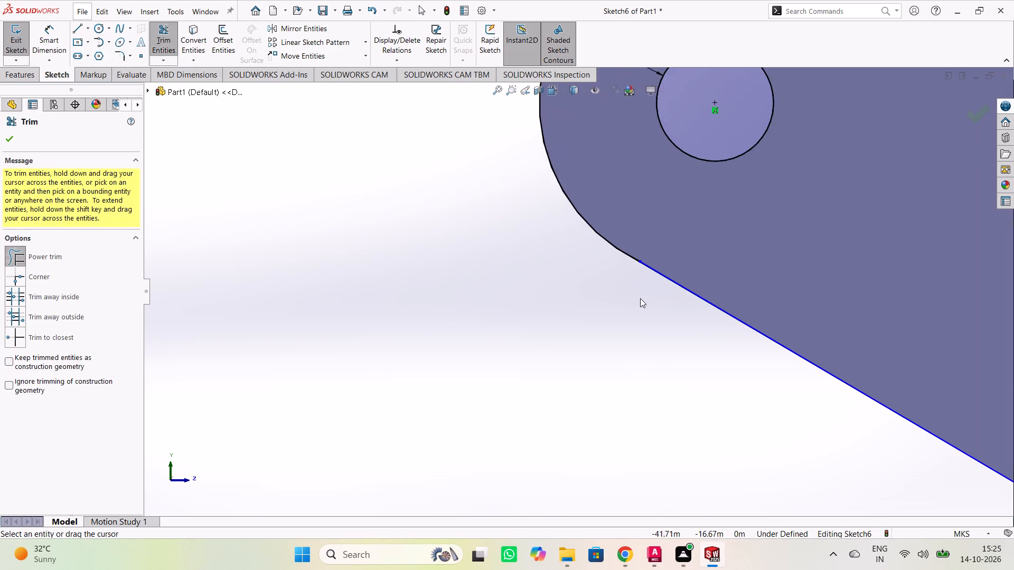
scroll(640, 298, down, 2)
scroll(640, 298, up, 8)
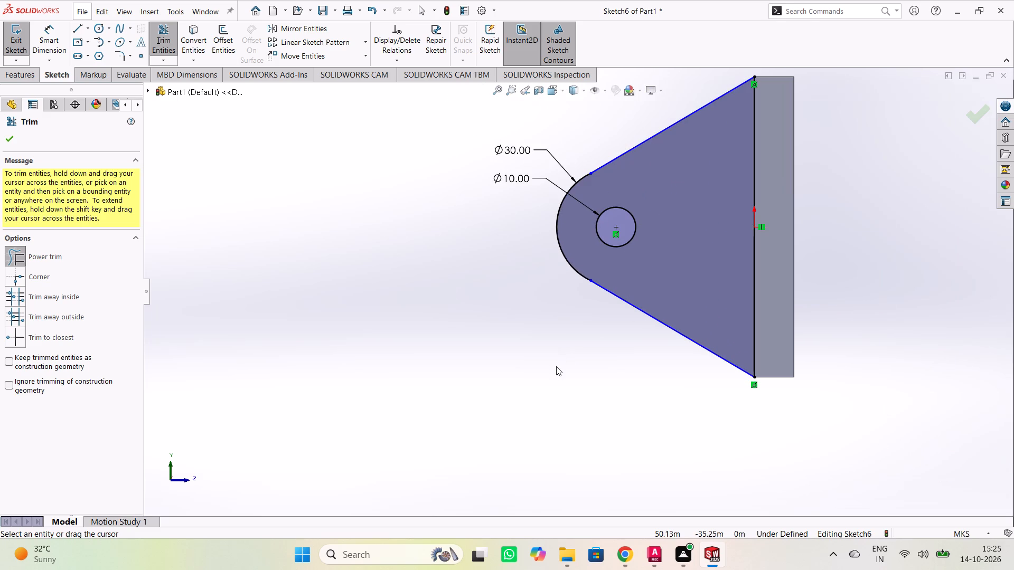
click(556, 366)
key(Escape)
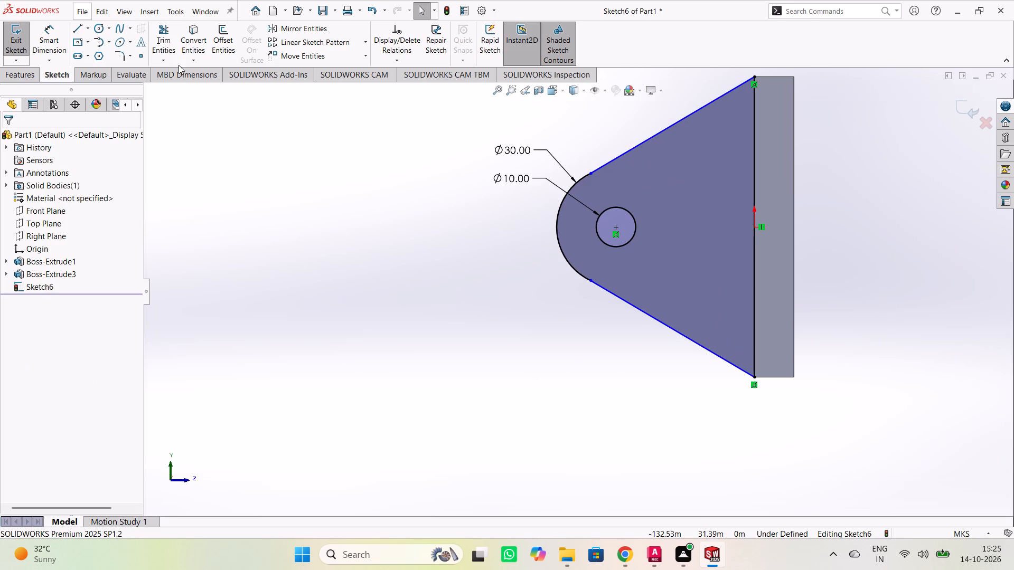
Dimension the horizontal extent of the lower sloping line as 42.84 m.
right_click(205, 104)
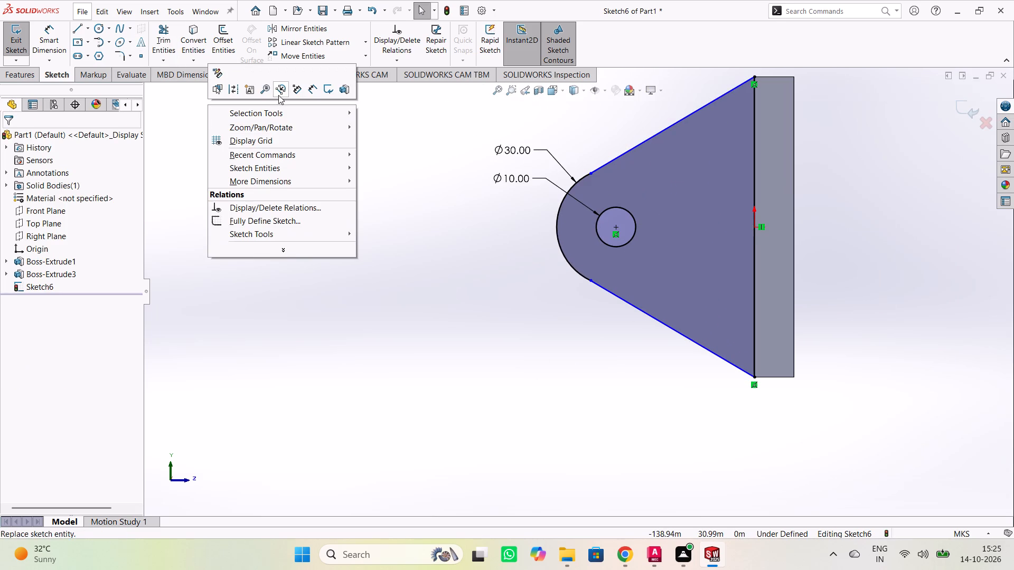
click(310, 87)
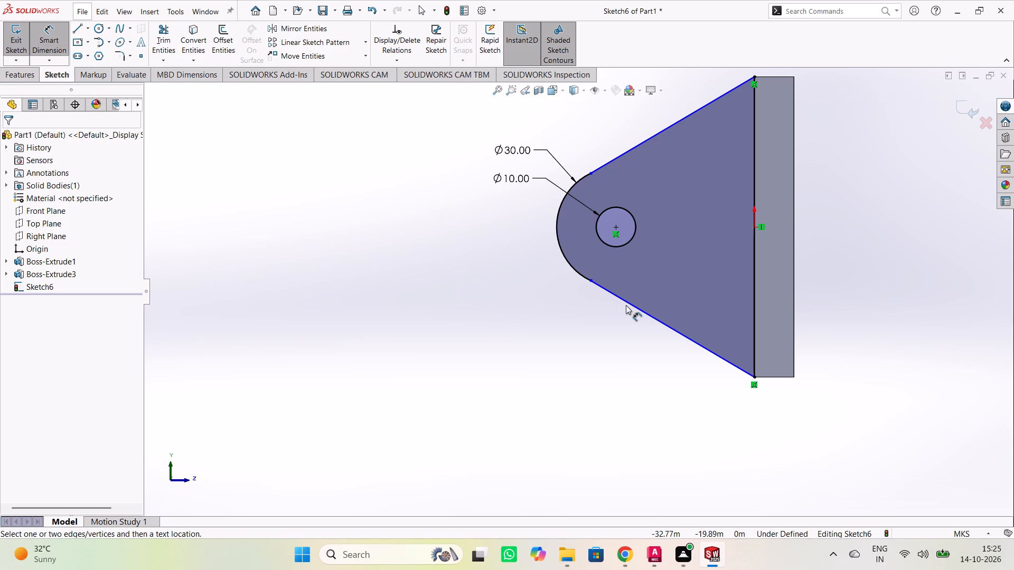
click(628, 303)
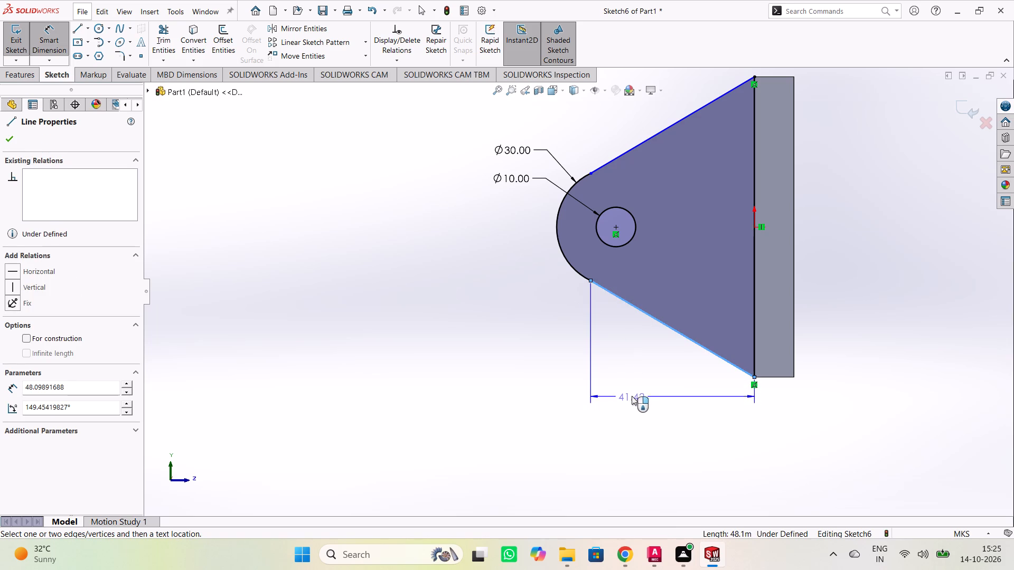
click(674, 391)
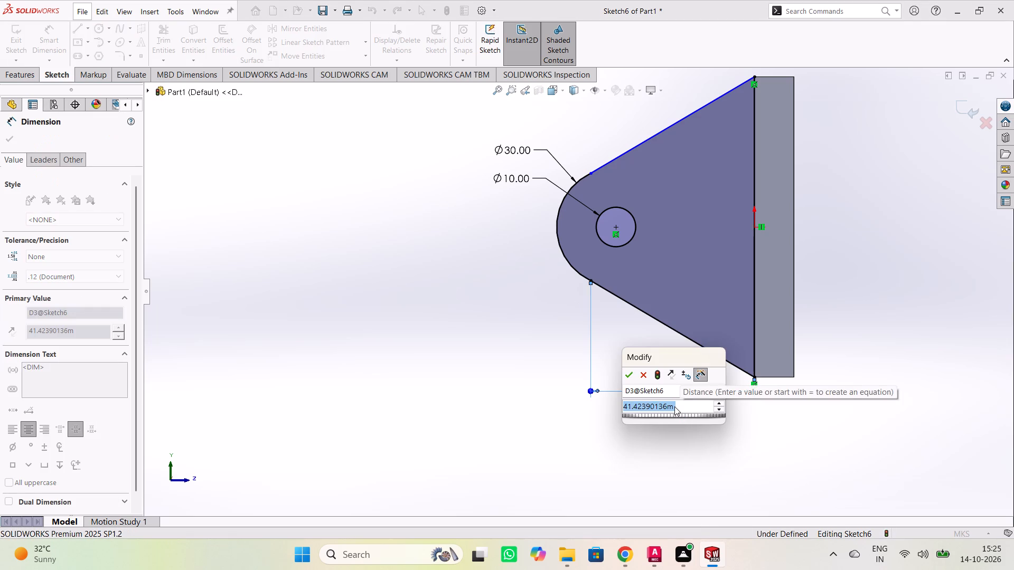
text(42.84)
key(Return)
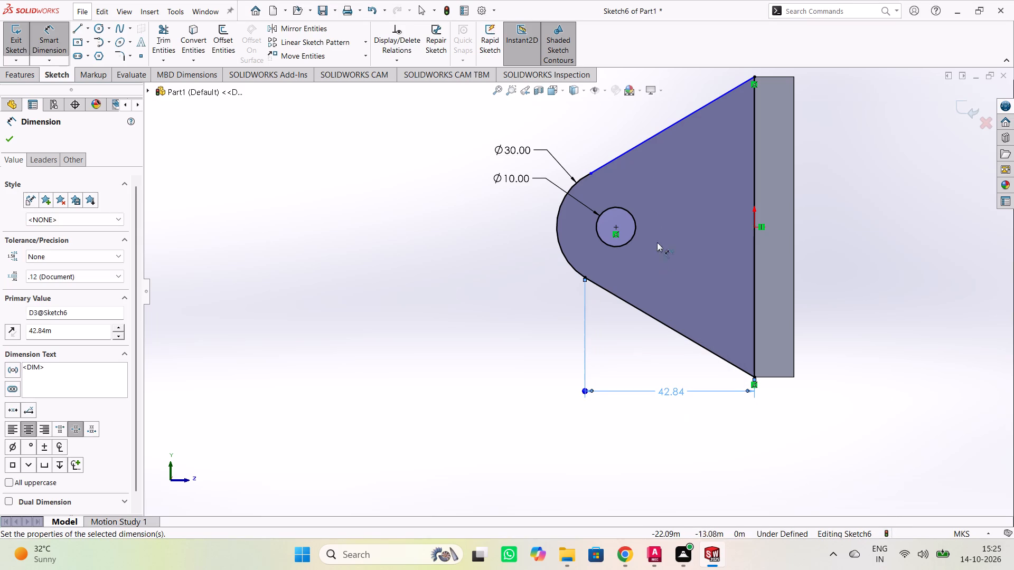
Dimension the horizontal extent of the upper sloping line as 42.84 m.
click(640, 143)
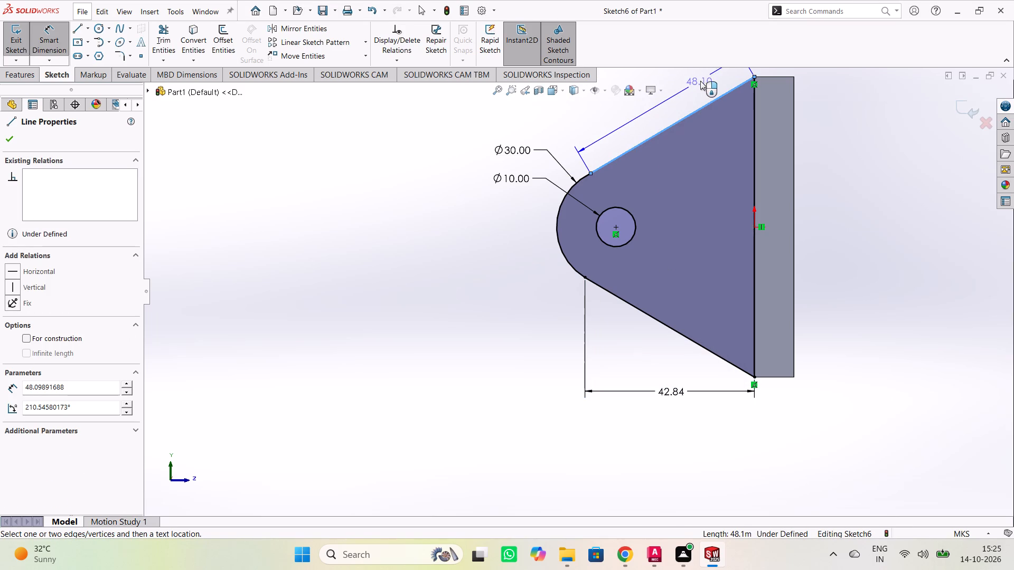
scroll(700, 83, down, 3)
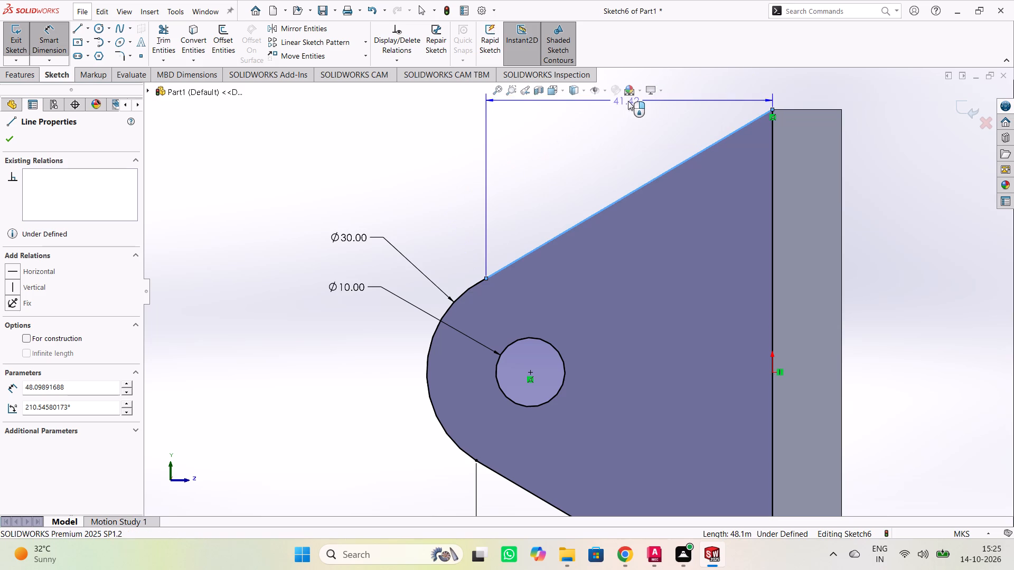
click(624, 107)
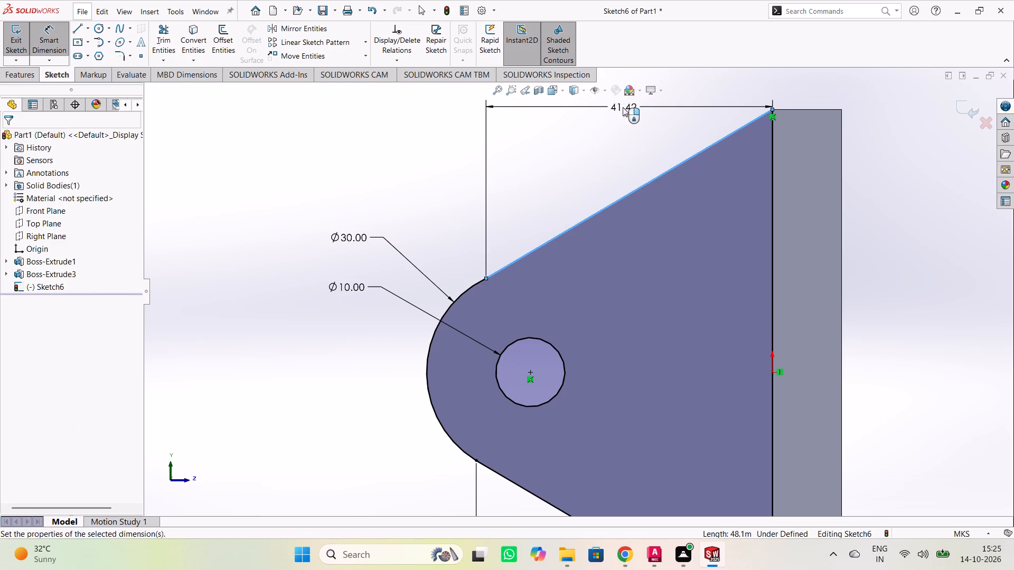
text(42.84)
key(Return)
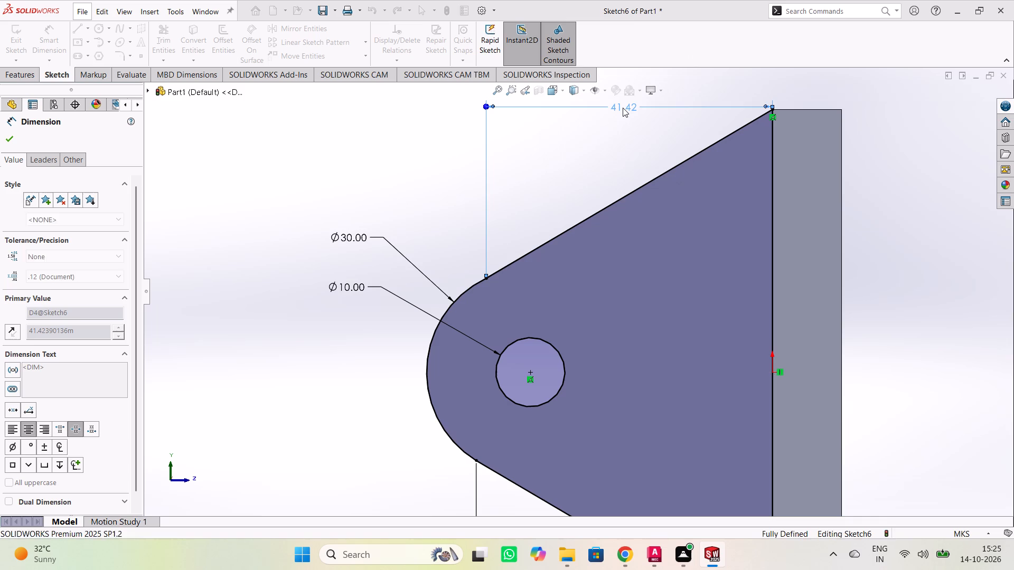
click(586, 160)
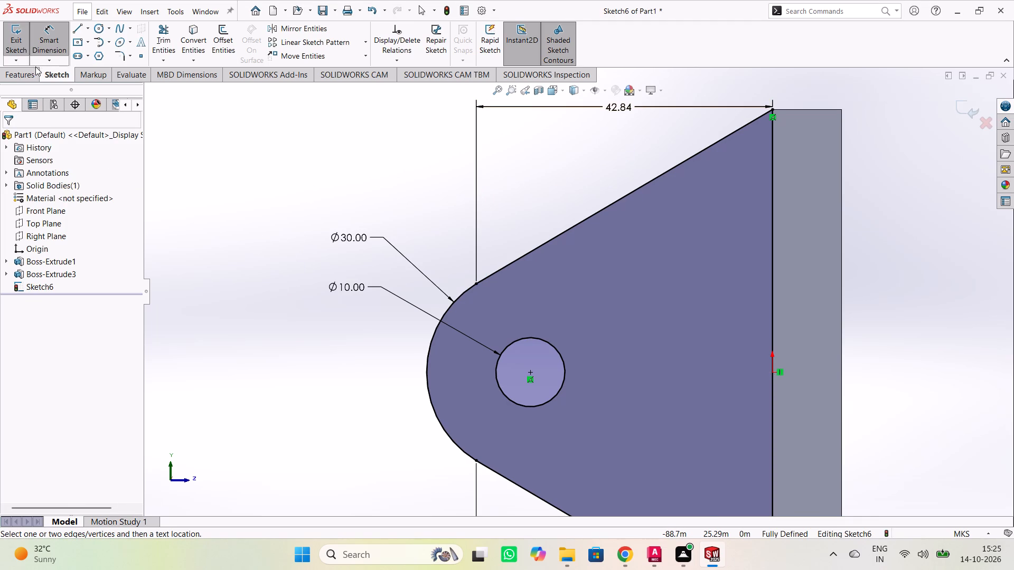
Extrude the second lug's profile 10 m blind, with the direction reversed toward the opposite lug and merged with the plate.
click(27, 82)
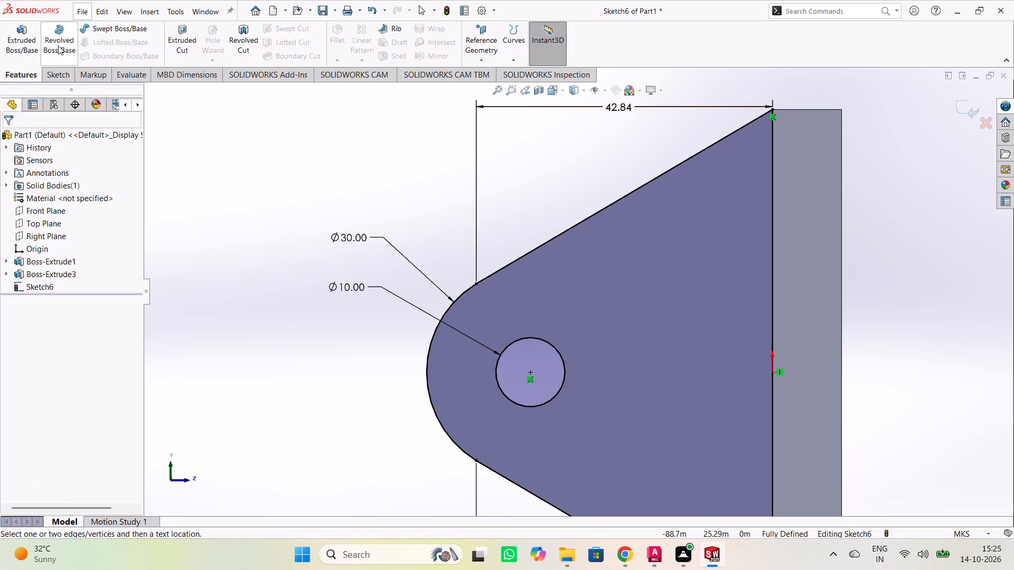
click(25, 44)
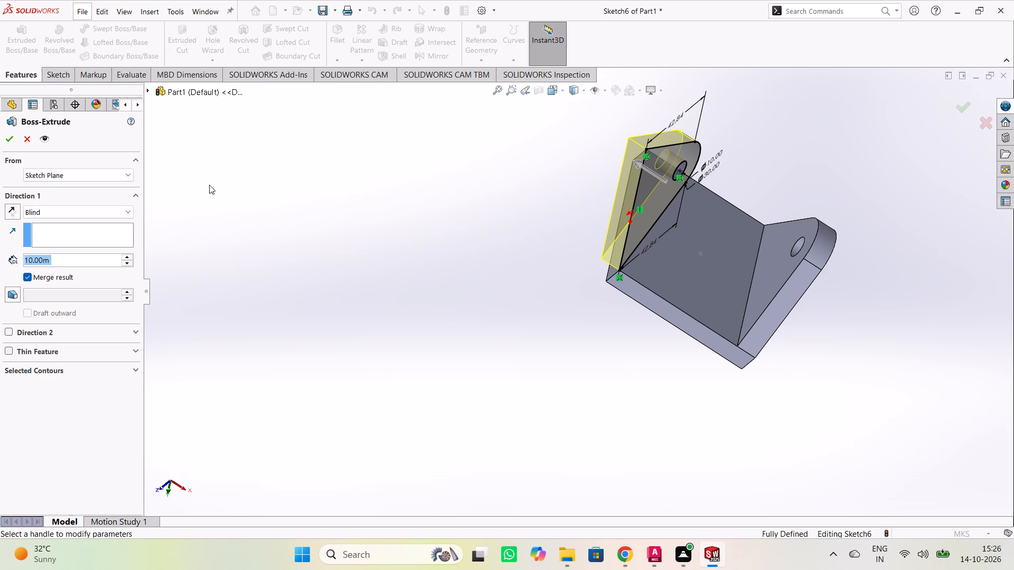
click(10, 207)
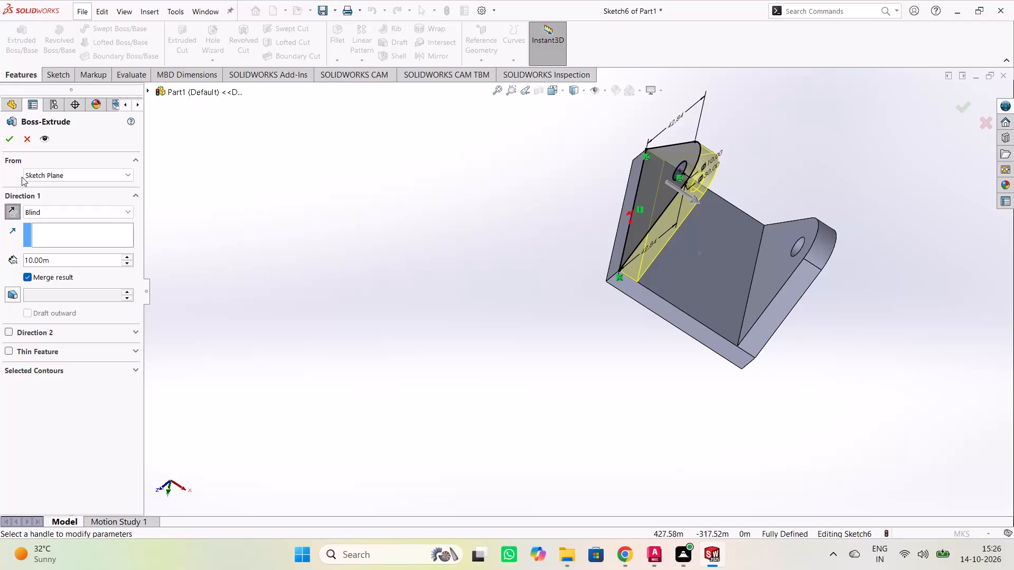
click(4, 140)
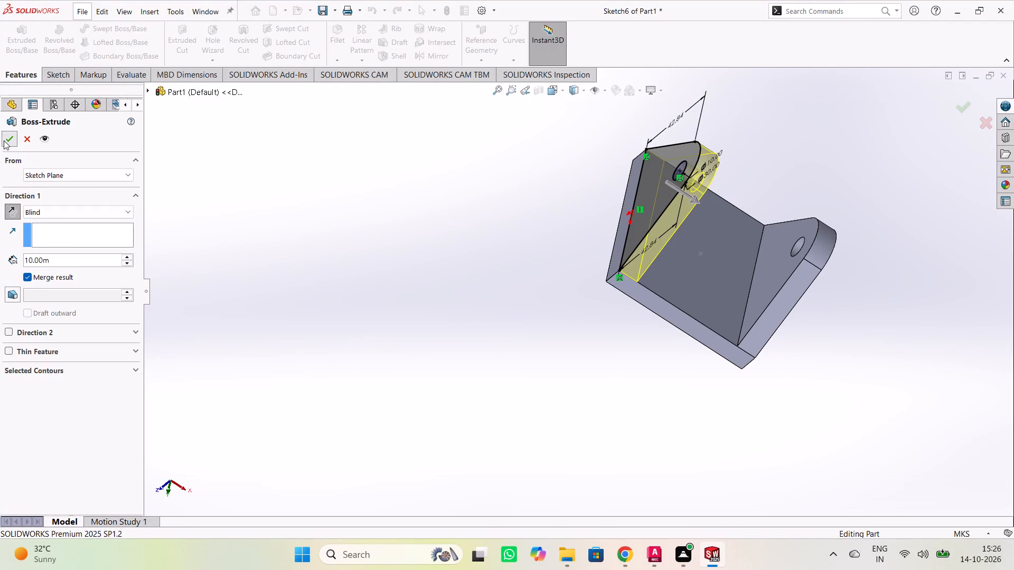
click(296, 203)
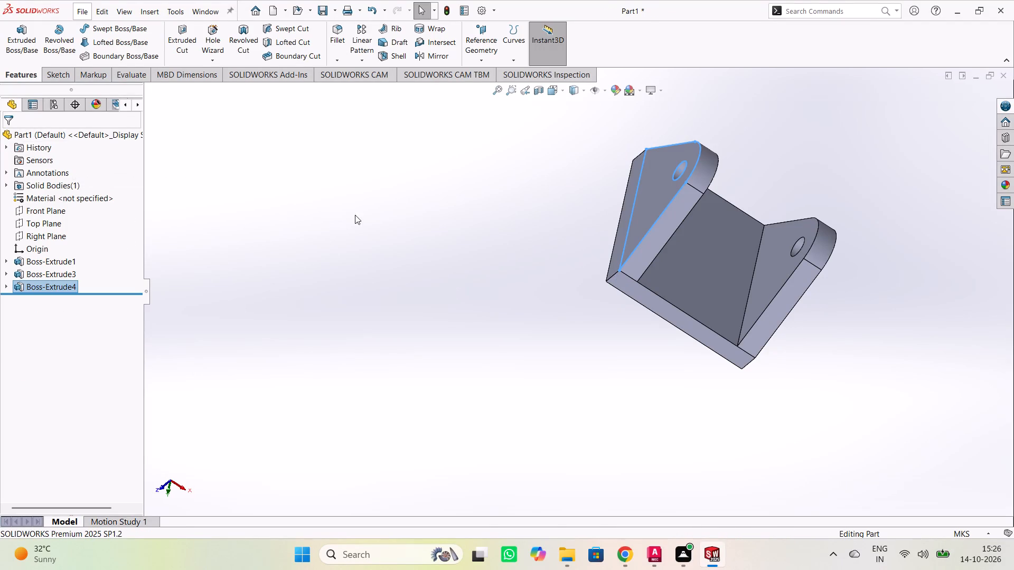
Start a sketch on the plate's large flat face on the side opposite the lugs.
middle_drag(385, 200, 546, 300)
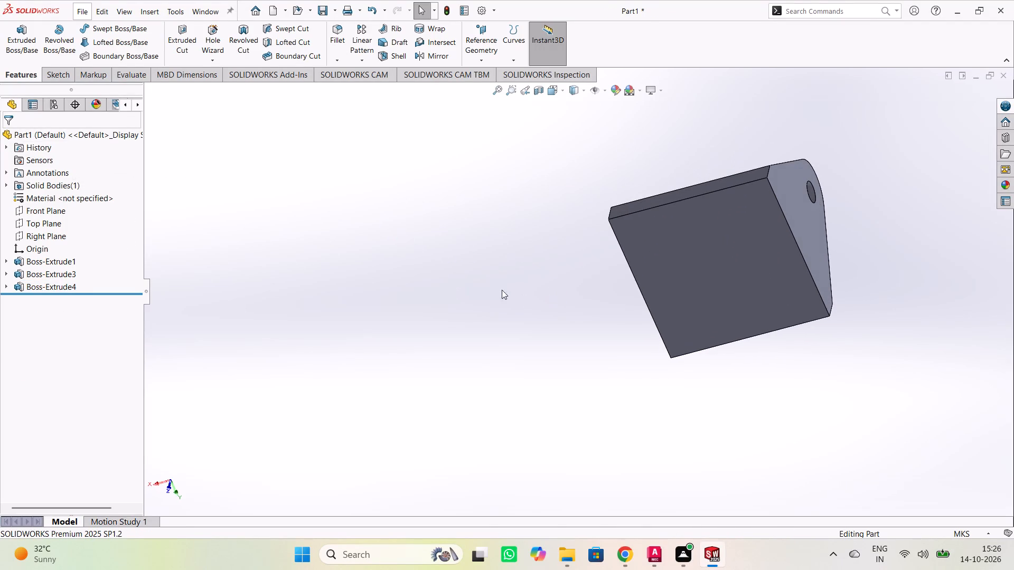
scroll(465, 268, down, 3)
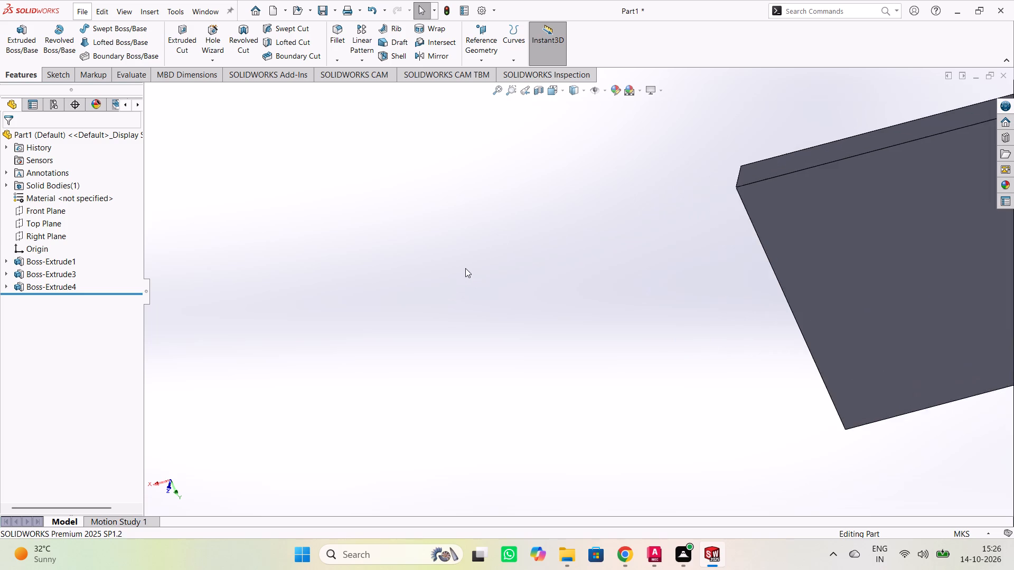
scroll(465, 268, up, 4)
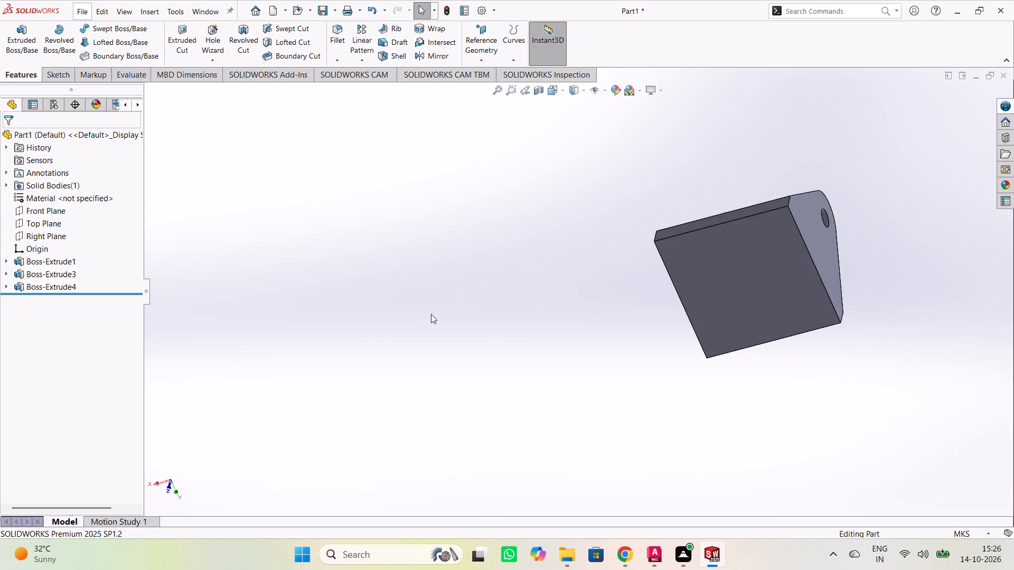
click(750, 283)
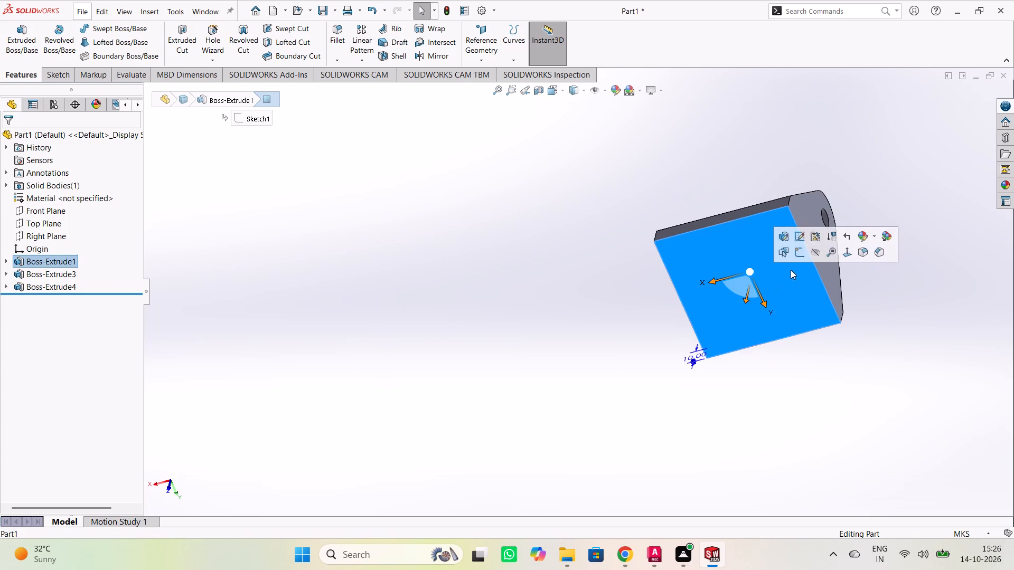
click(796, 254)
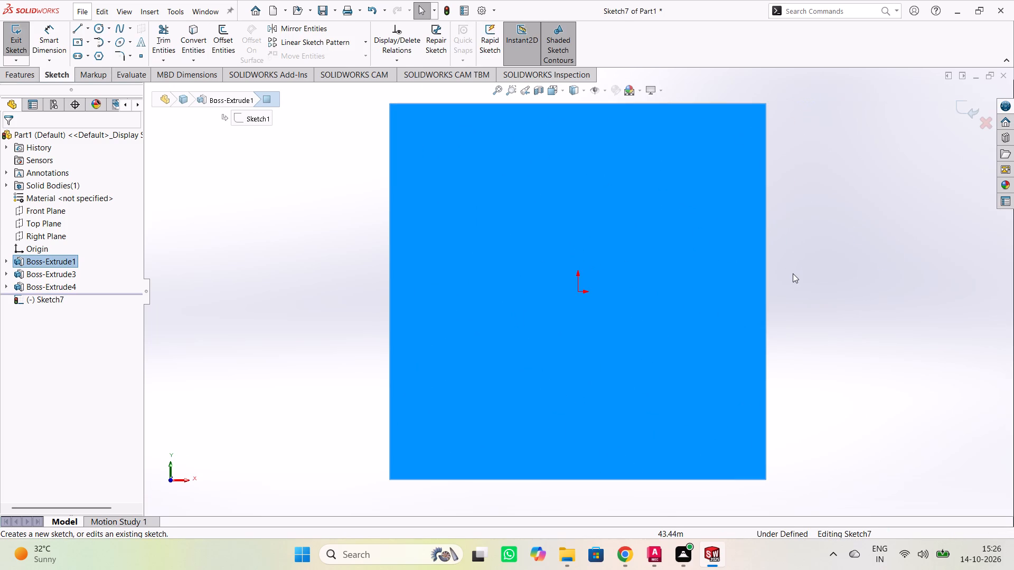
middle_drag(847, 262, 852, 292)
click(621, 284)
click(629, 284)
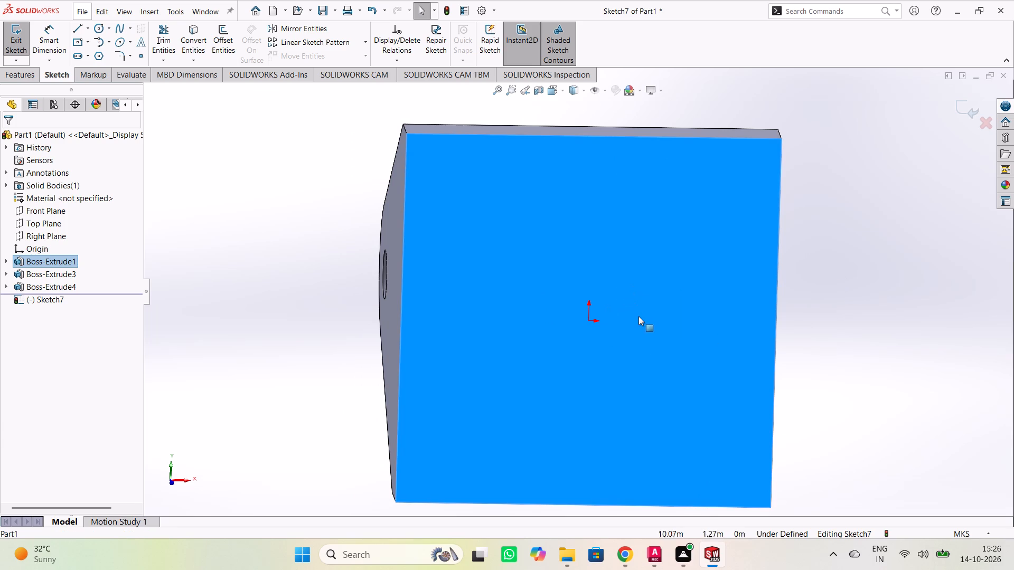
click(639, 318)
click(227, 223)
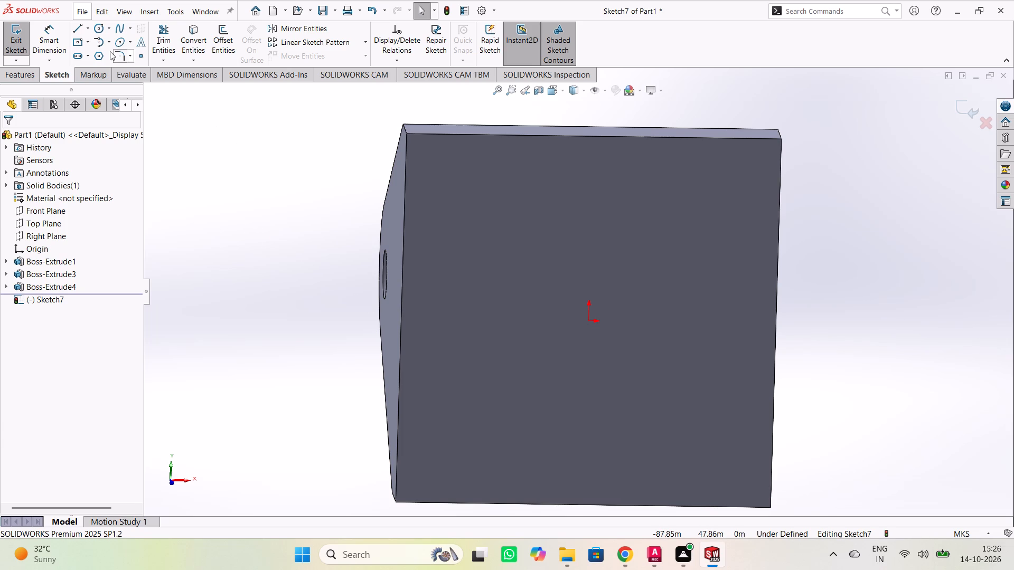
Draw a circle of about 25 m radius centred on the origin on the plate's flat face.
click(97, 26)
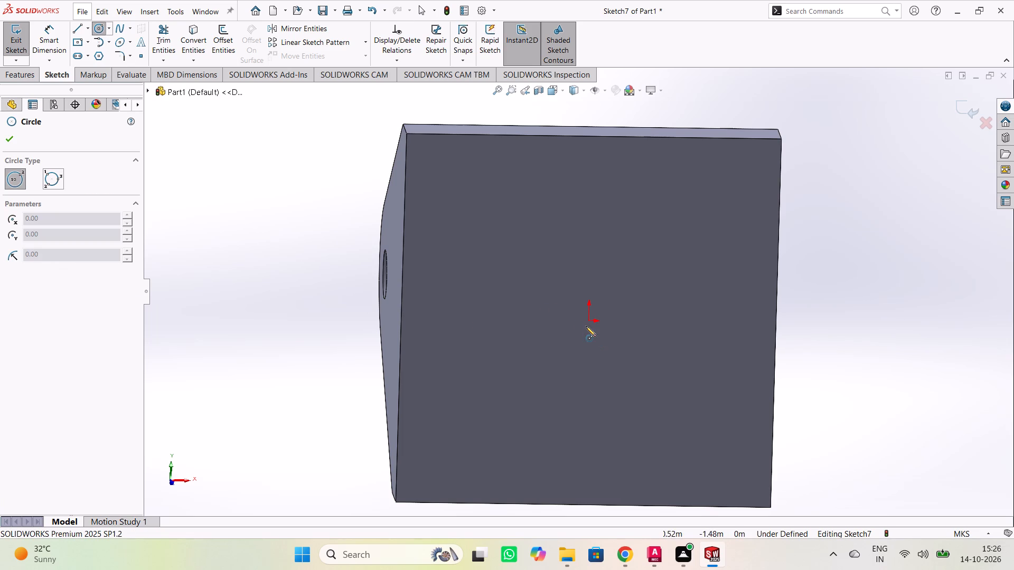
click(589, 324)
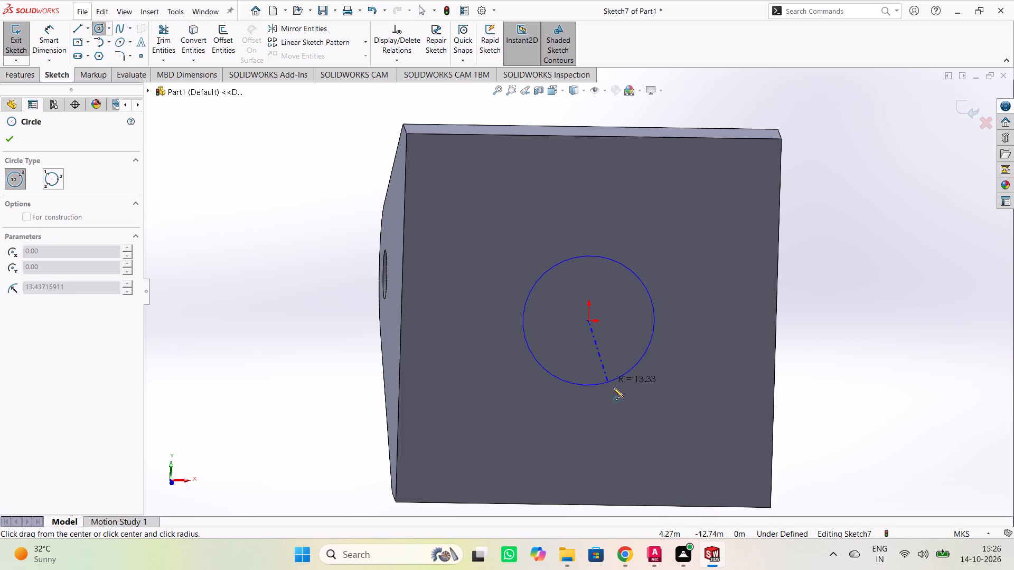
click(681, 400)
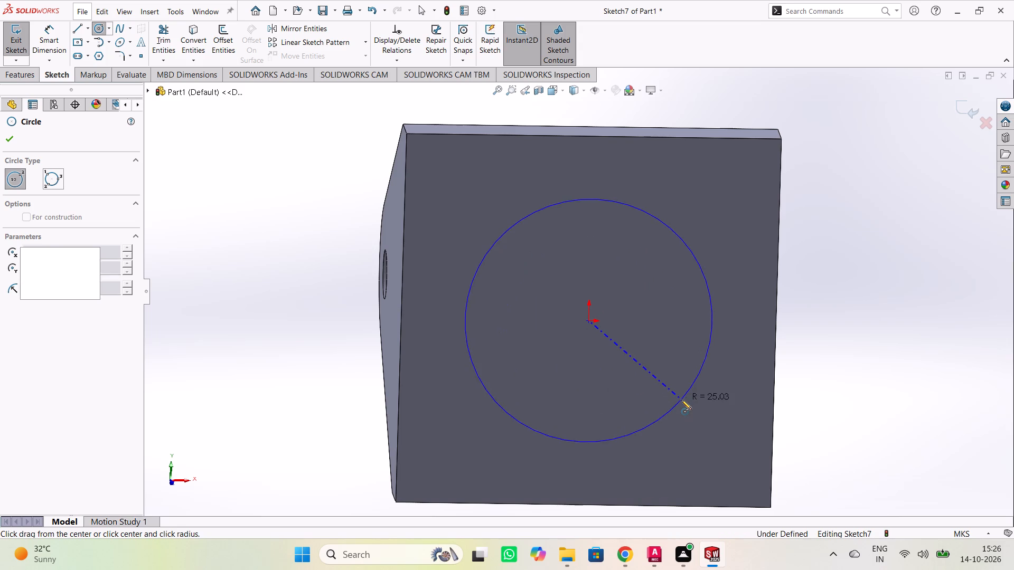
key(Escape)
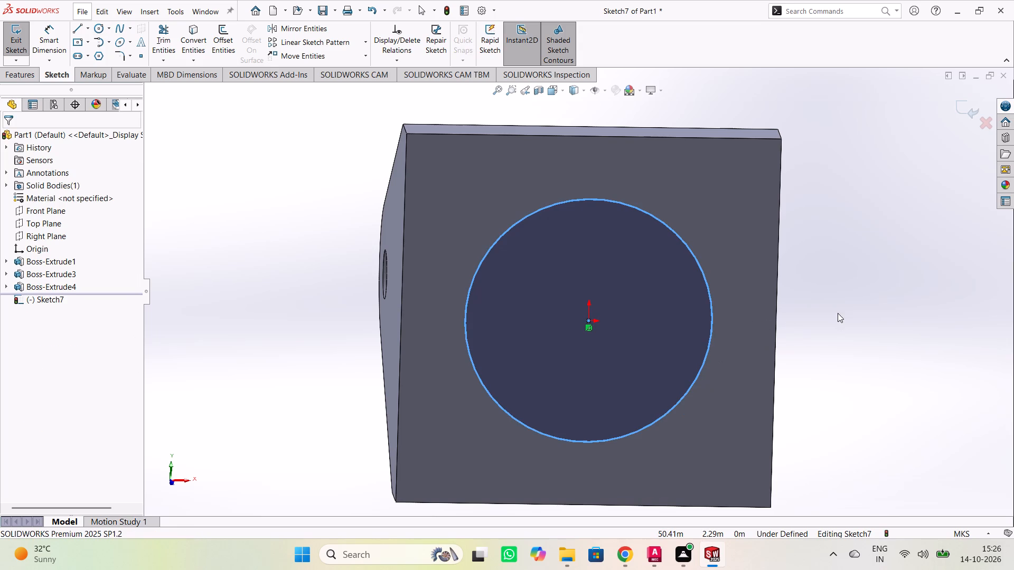
Dimension the circle on the plate's flat face with a diameter of 60 m.
right_click(834, 262)
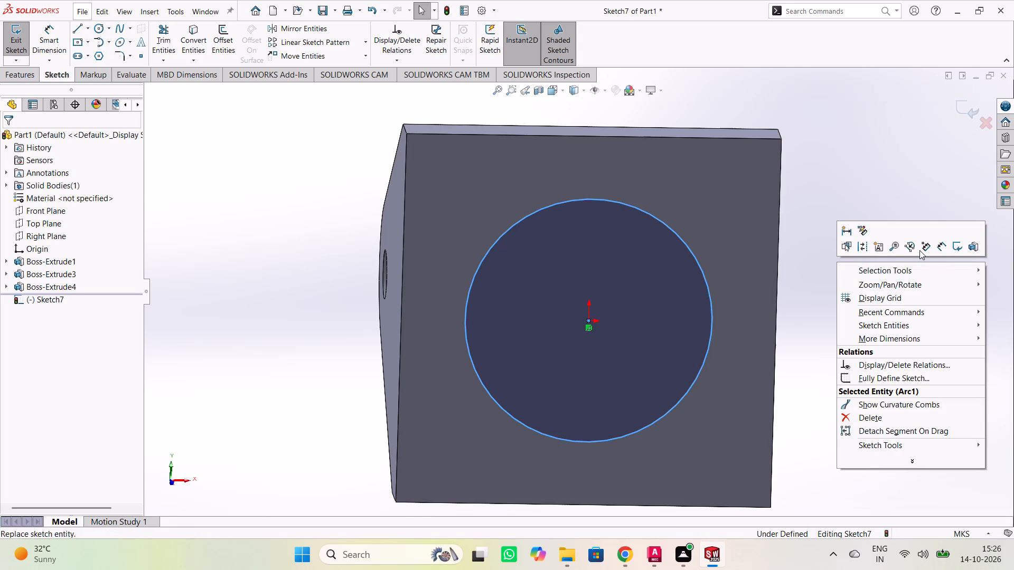
click(936, 246)
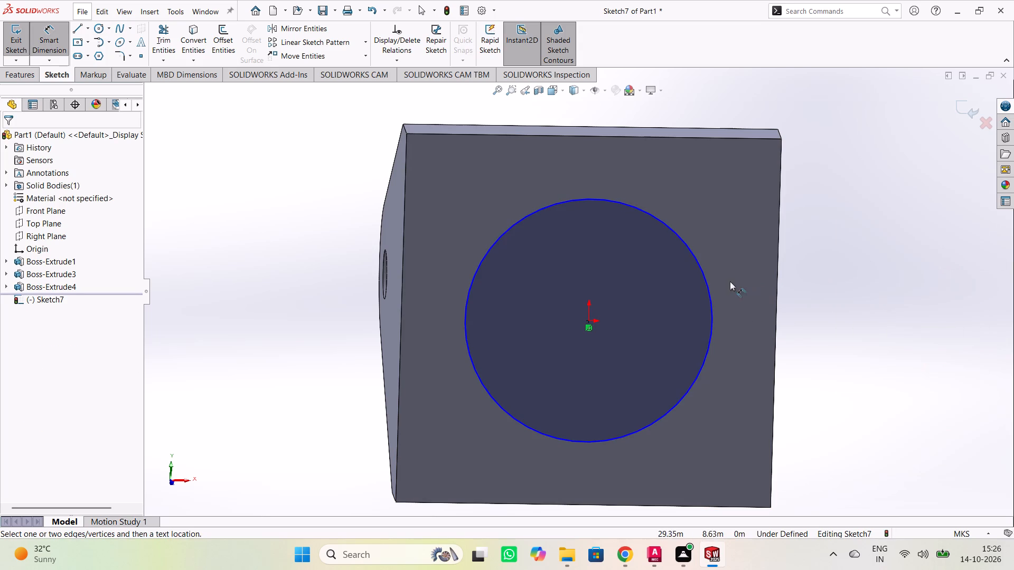
click(709, 291)
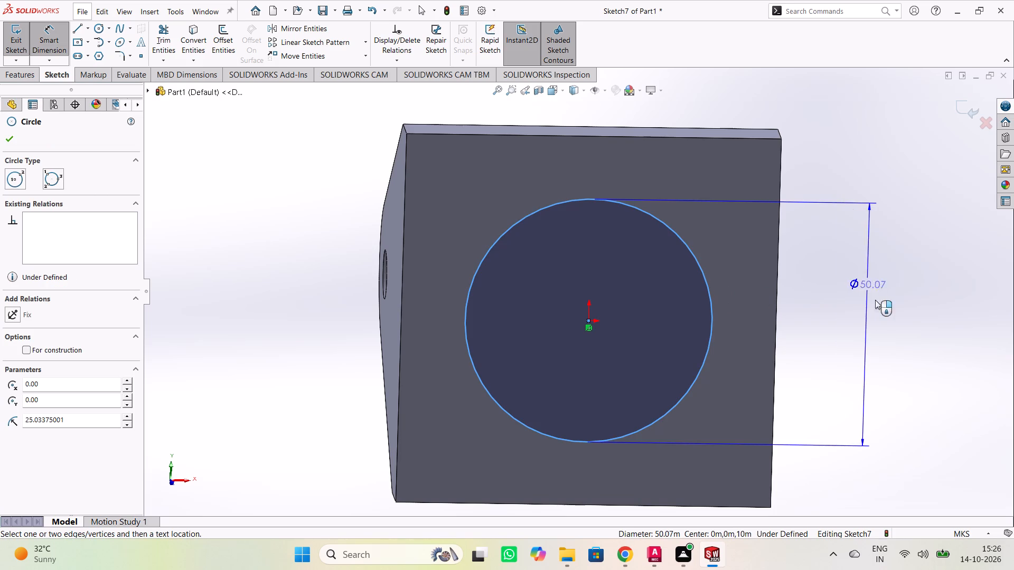
click(878, 316)
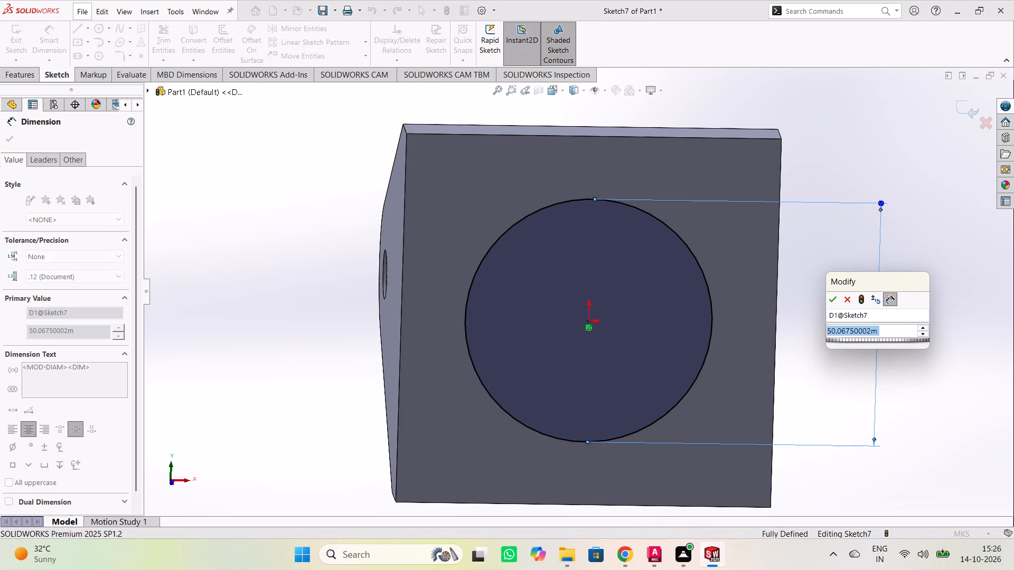
text(60)
key(Return)
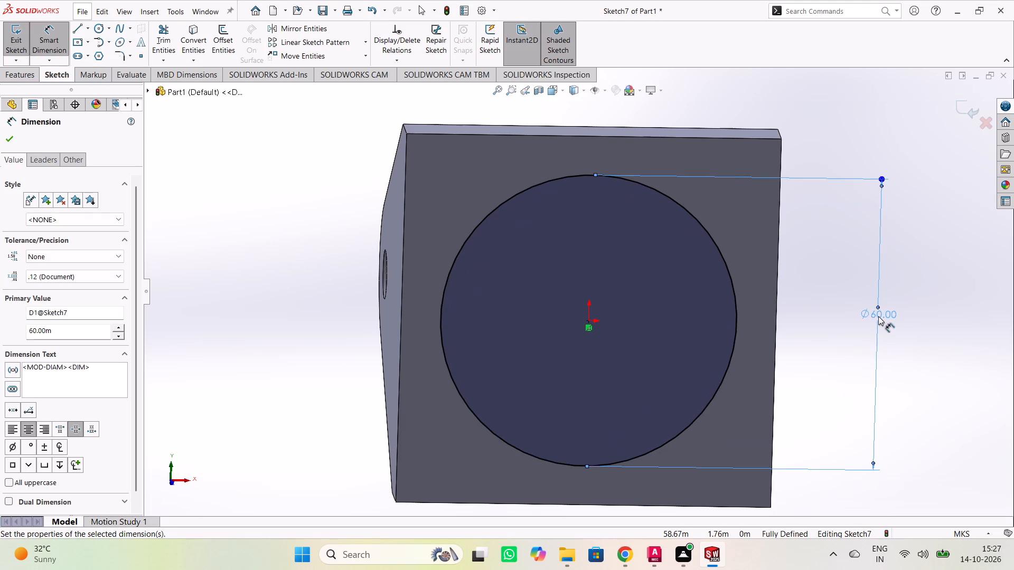
click(829, 345)
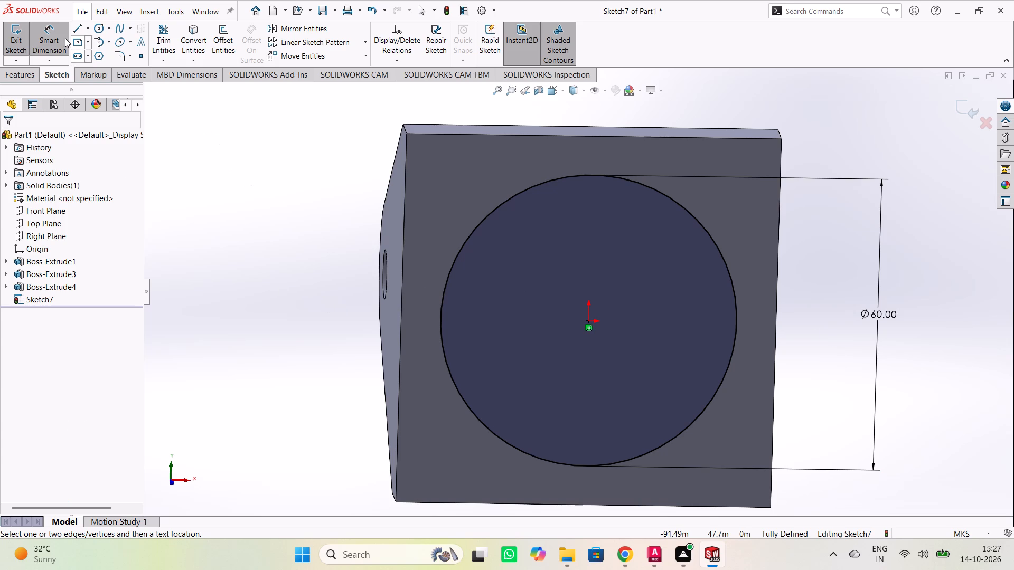
Extrude the circle 10 m blind, outward from the plate on the side away from the lugs, merged with the body.
click(19, 71)
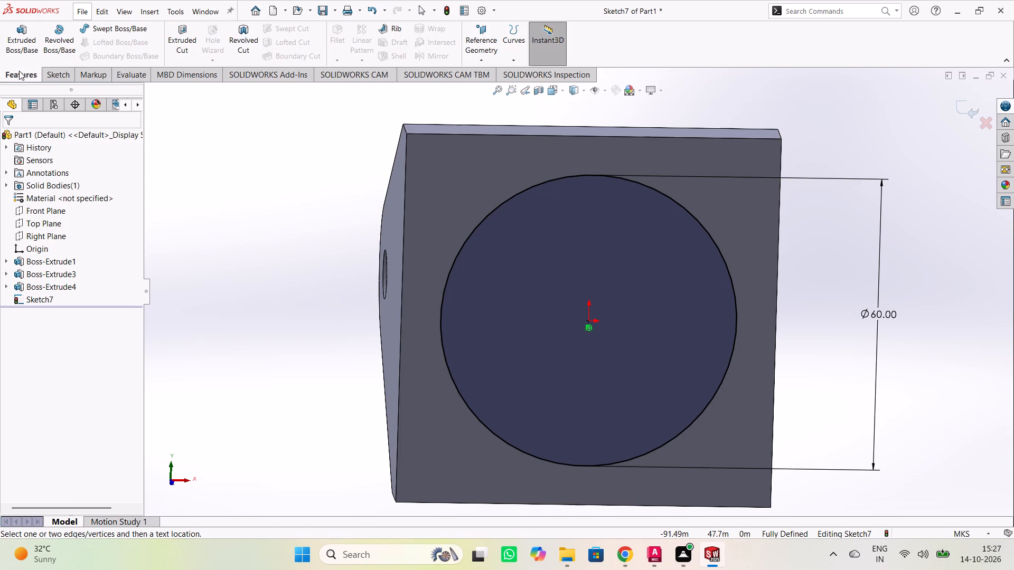
click(14, 46)
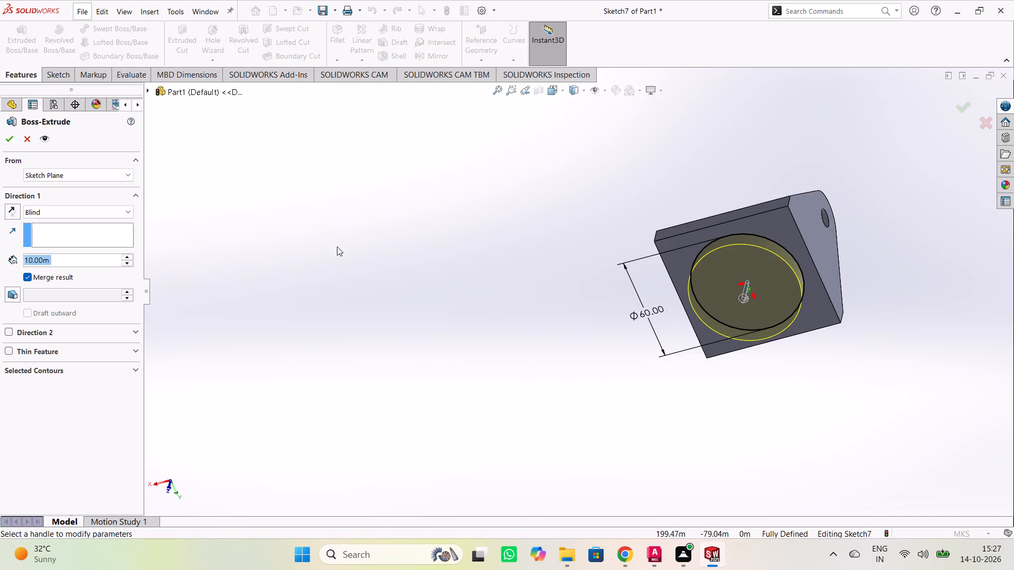
middle_drag(328, 234, 413, 331)
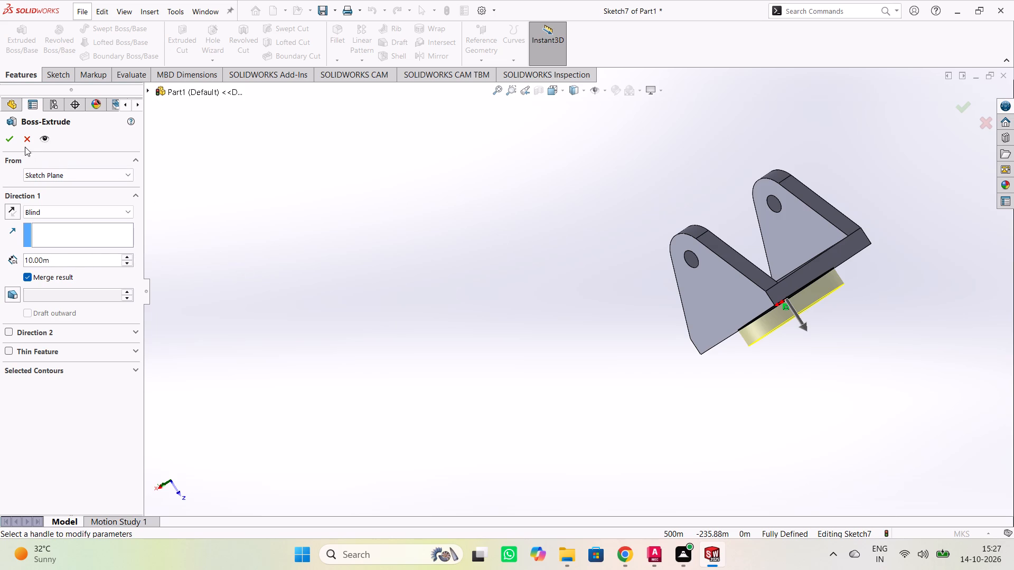
click(10, 144)
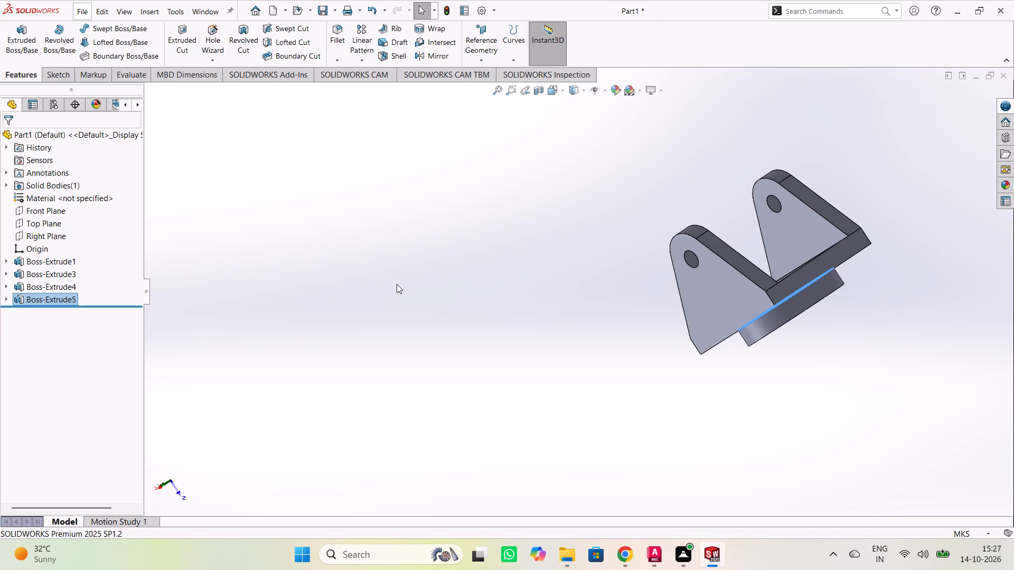
click(397, 284)
Start a sketch on the flat end face of the circular boss.
scroll(831, 414, up, 1)
middle_drag(831, 414, 778, 368)
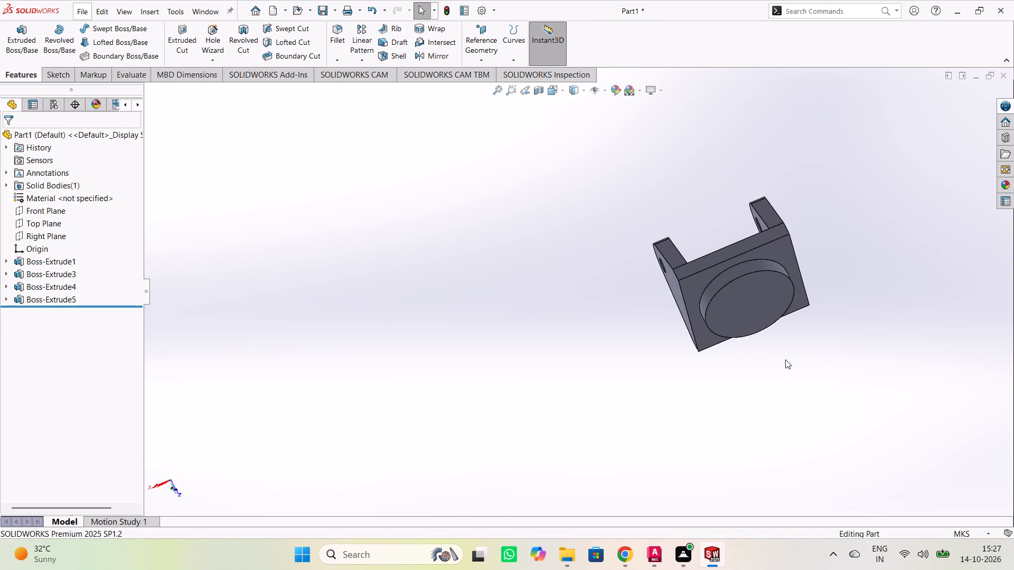
click(738, 301)
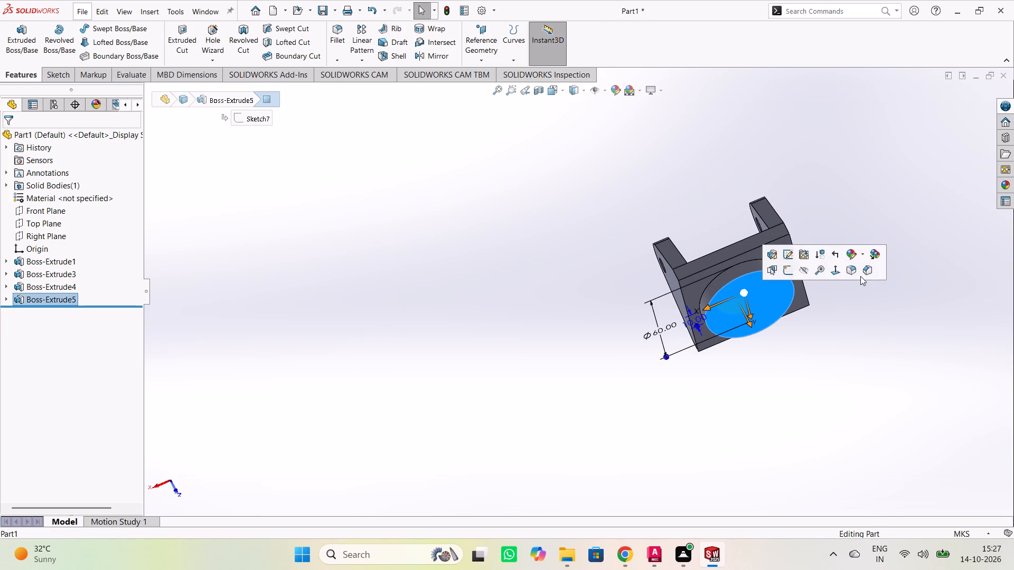
click(782, 271)
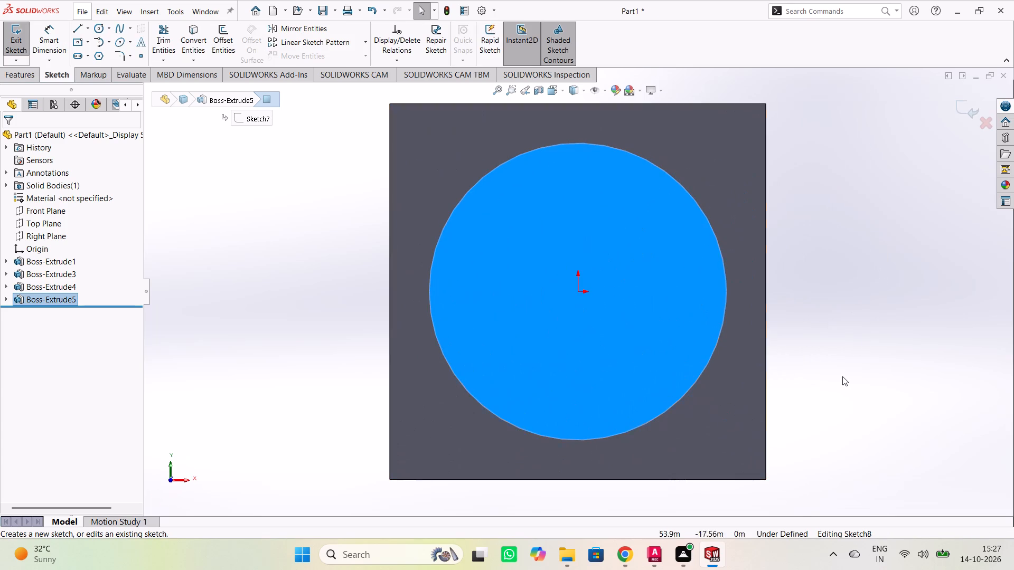
click(872, 312)
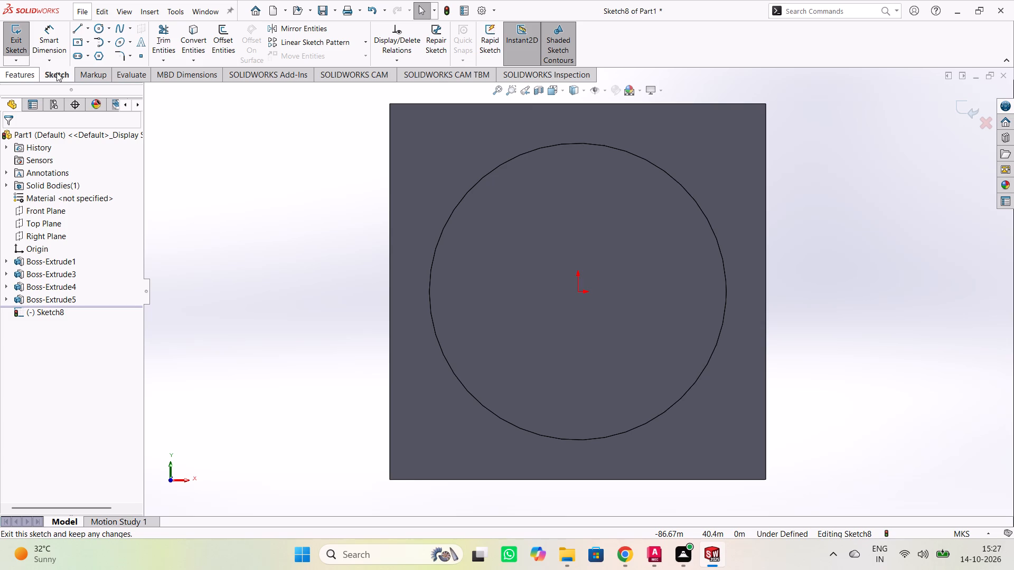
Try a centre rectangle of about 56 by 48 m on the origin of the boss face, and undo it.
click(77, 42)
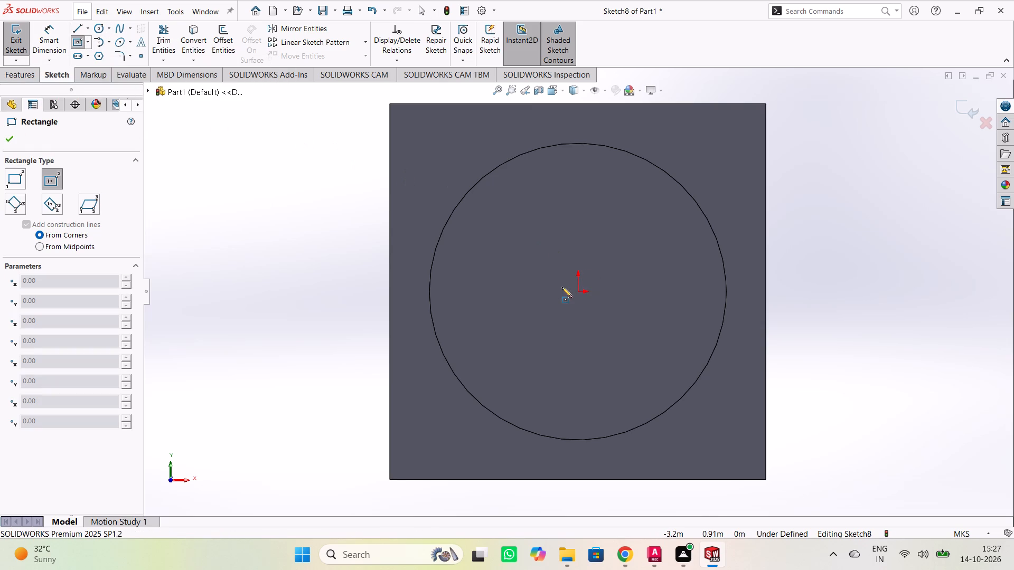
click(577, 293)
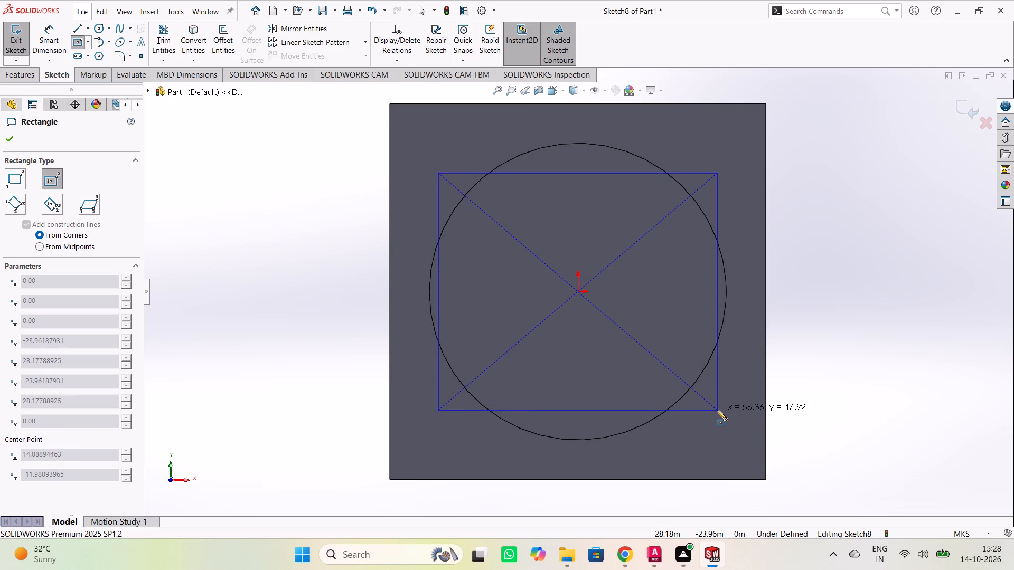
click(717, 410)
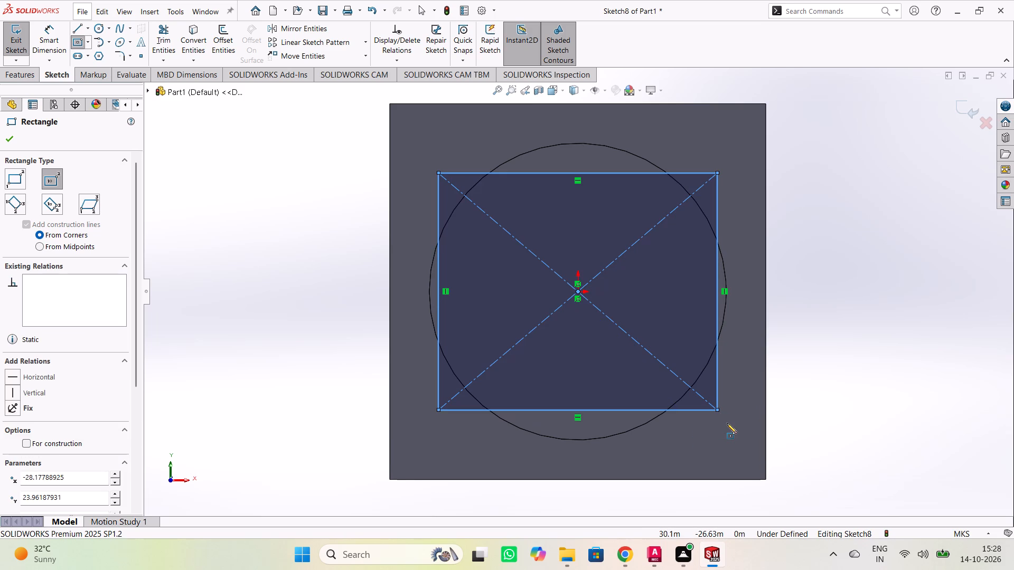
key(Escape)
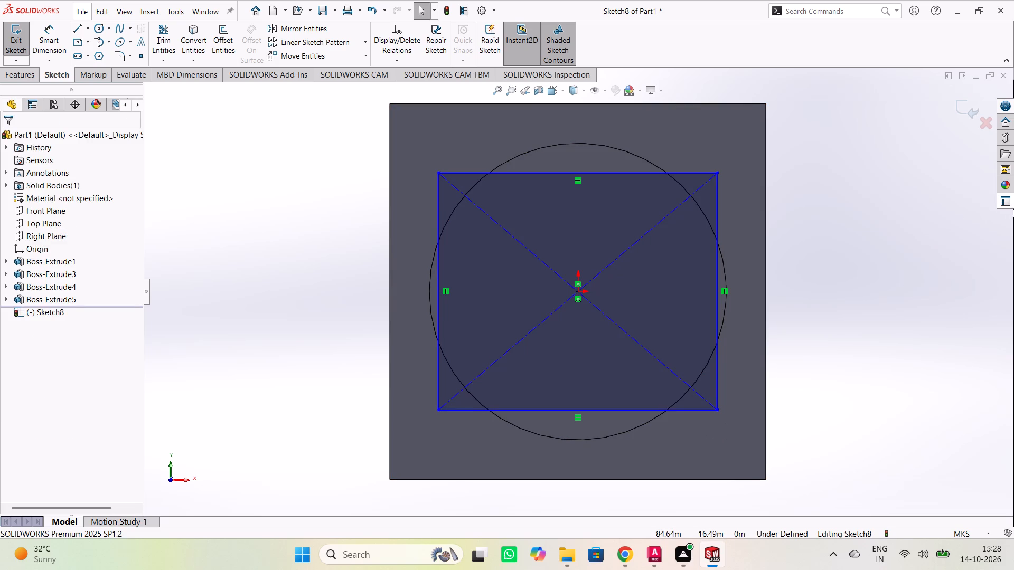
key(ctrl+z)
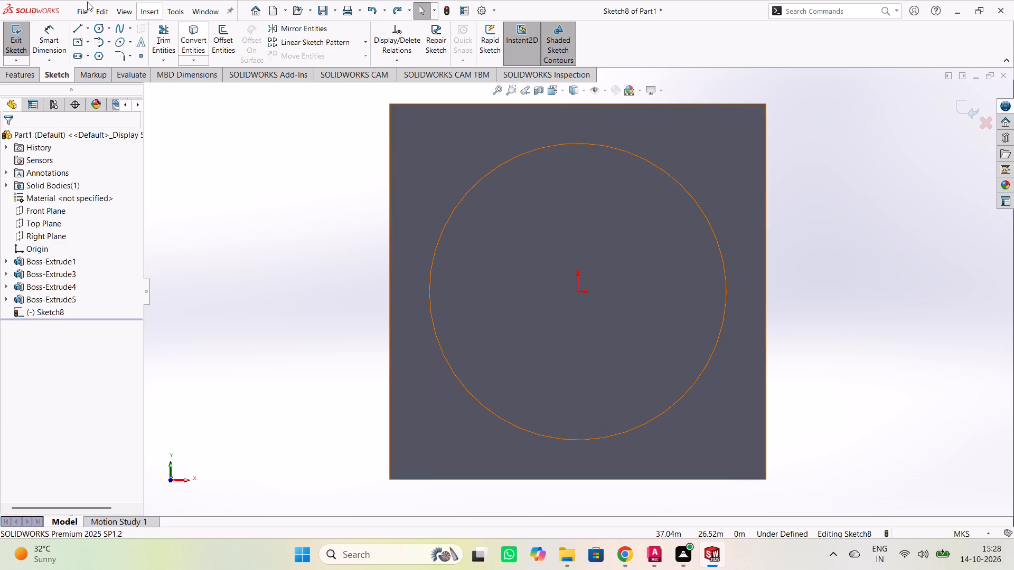
Draw a centre rectangle of about 70 by 49 m on the origin of the boss's end face.
click(82, 40)
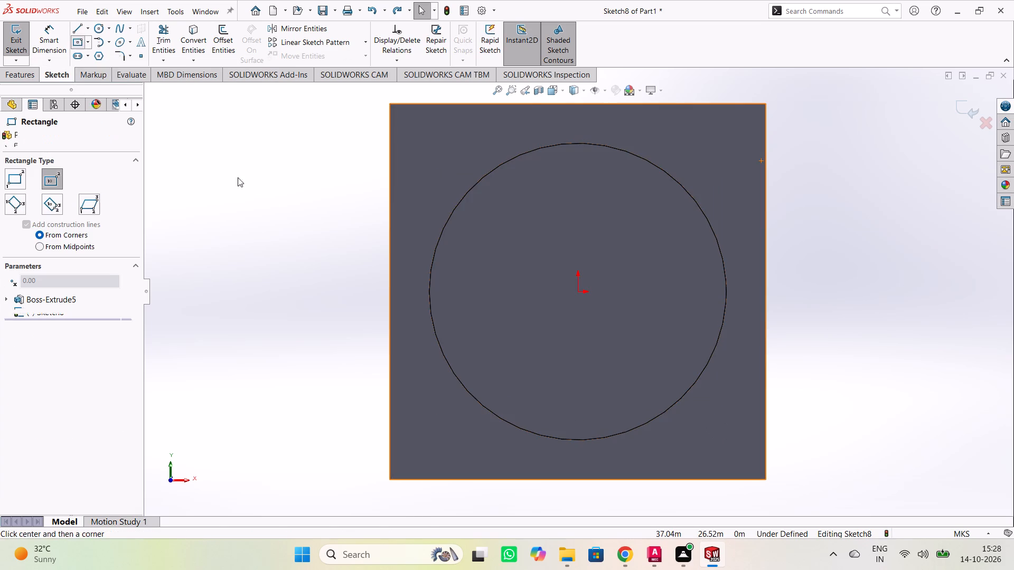
click(579, 293)
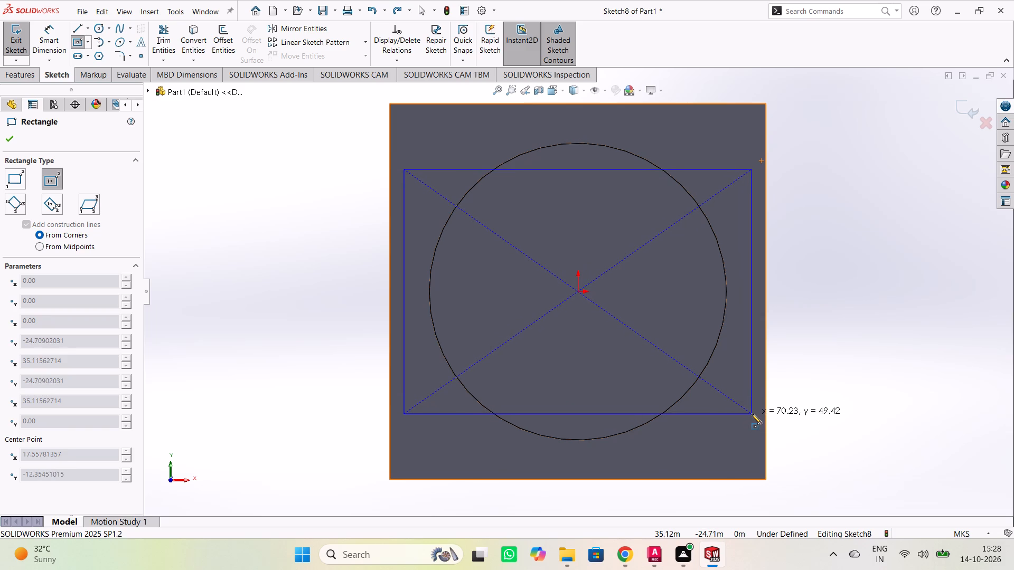
click(752, 412)
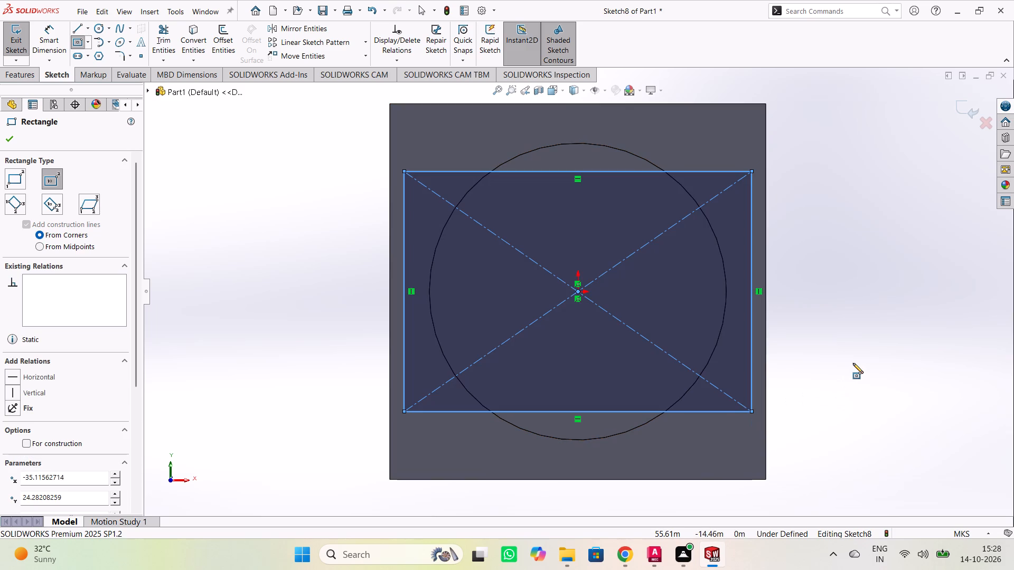
click(853, 363)
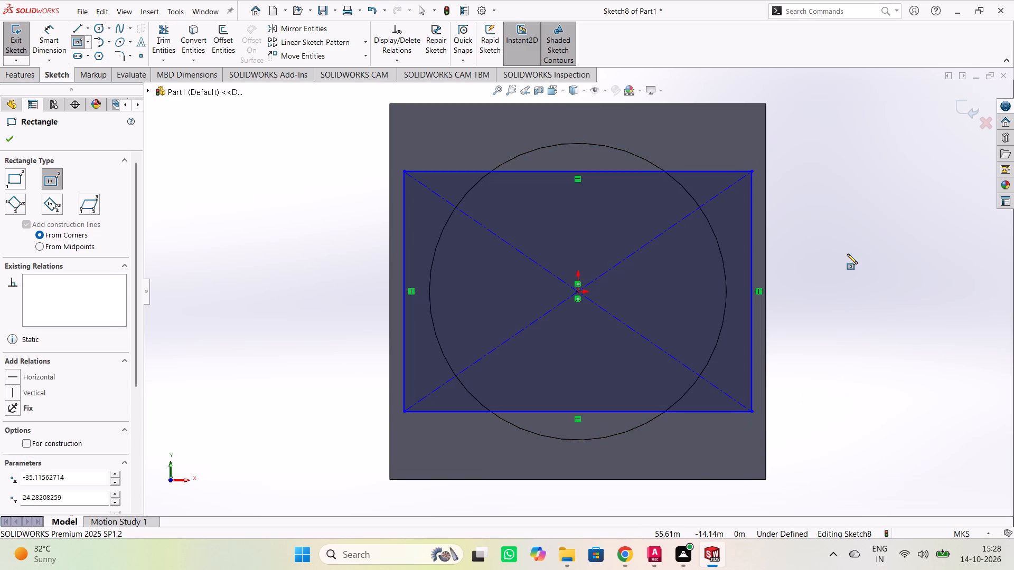
key(Escape)
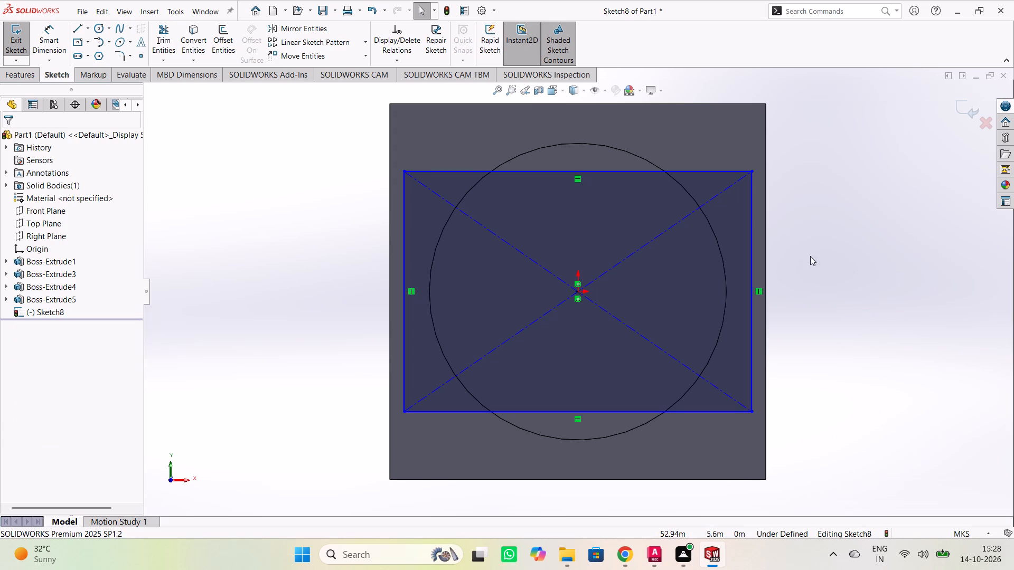
click(267, 238)
Dimension the rectangle's vertical side as 50 m.
click(53, 48)
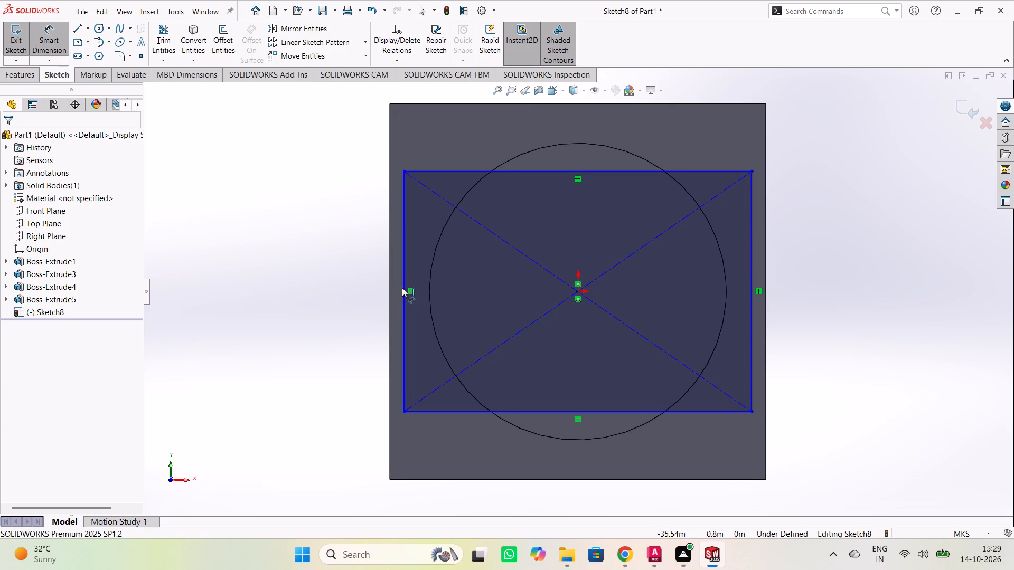
click(405, 276)
click(297, 303)
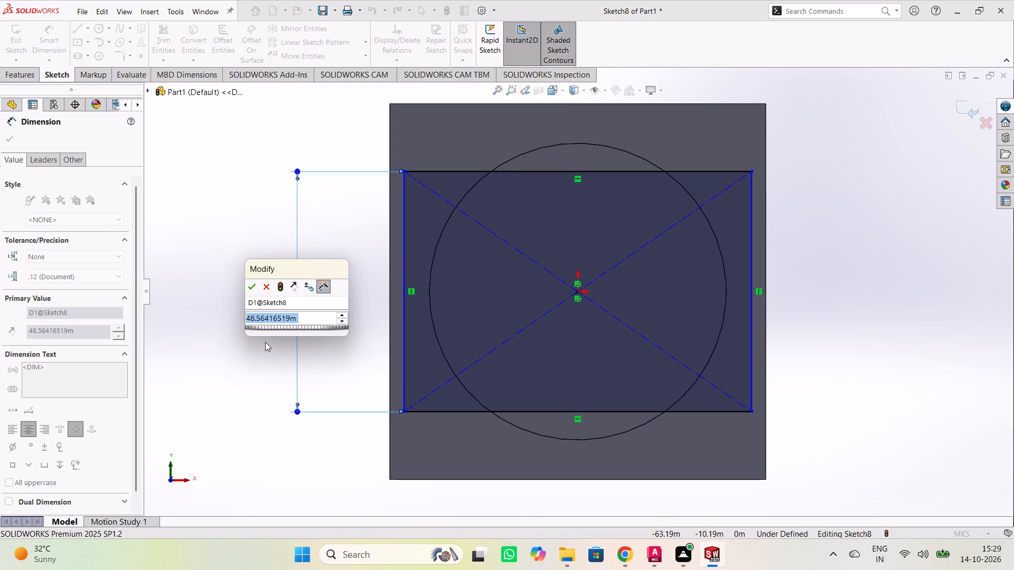
text(50)
key(Return)
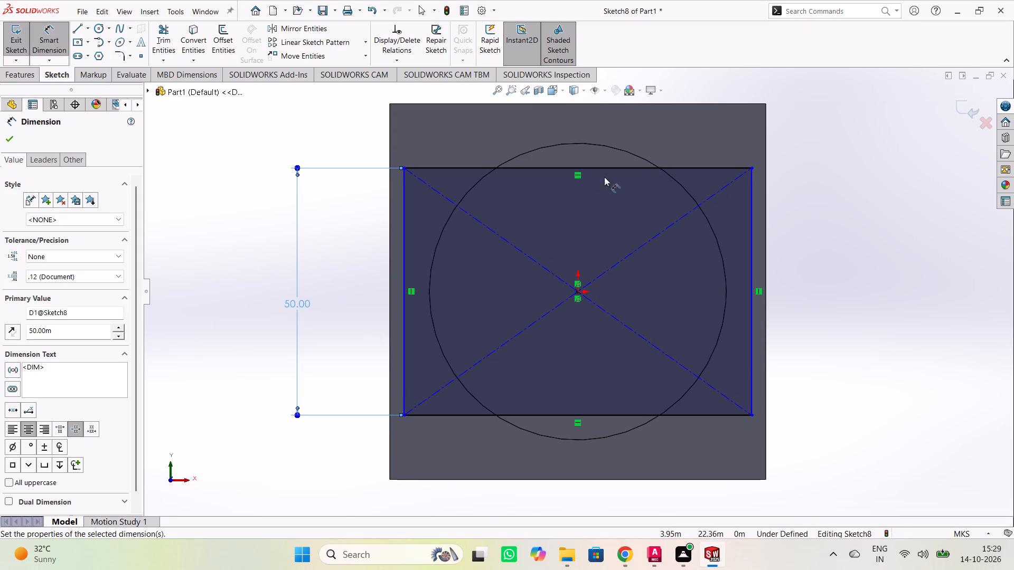
Dimension the rectangle's horizontal side as 70 m.
click(621, 165)
click(621, 168)
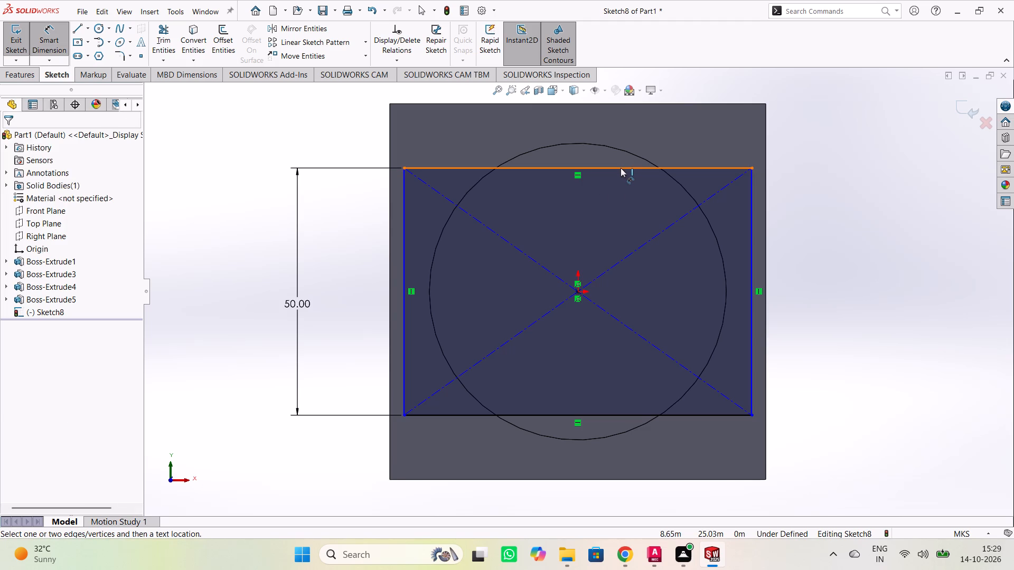
click(566, 227)
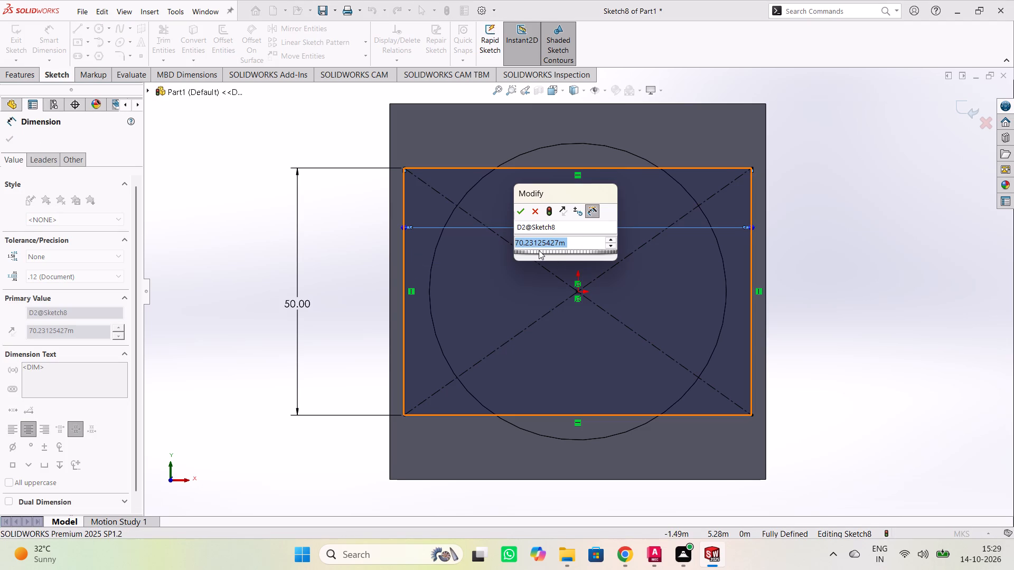
text(70)
key(Return)
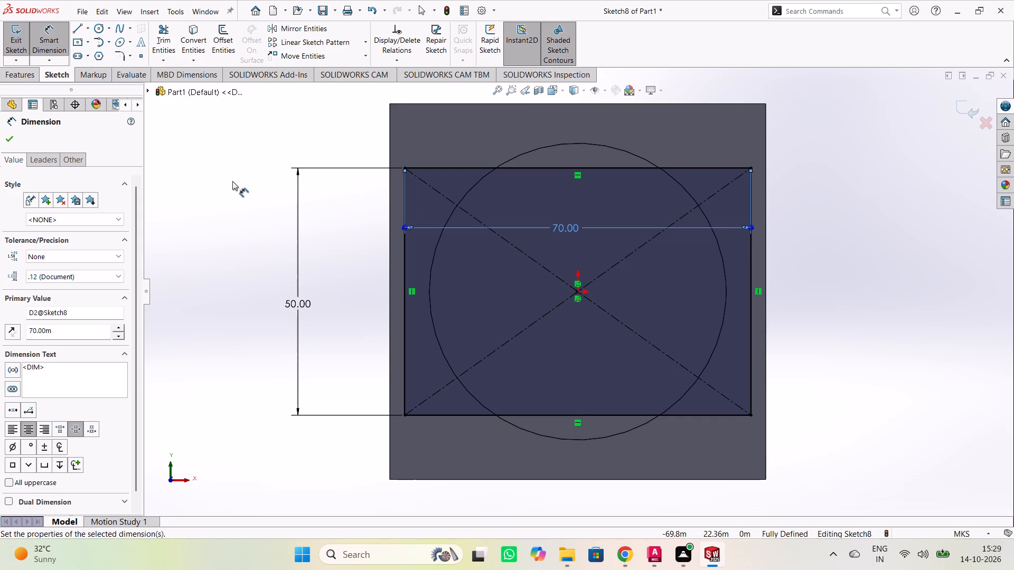
key(Escape)
Cut-extrude the 70 by 50 m rectangle blind 10 m with the side to cut flipped, trimming the boss outside it.
middle_drag(218, 167, 251, 215)
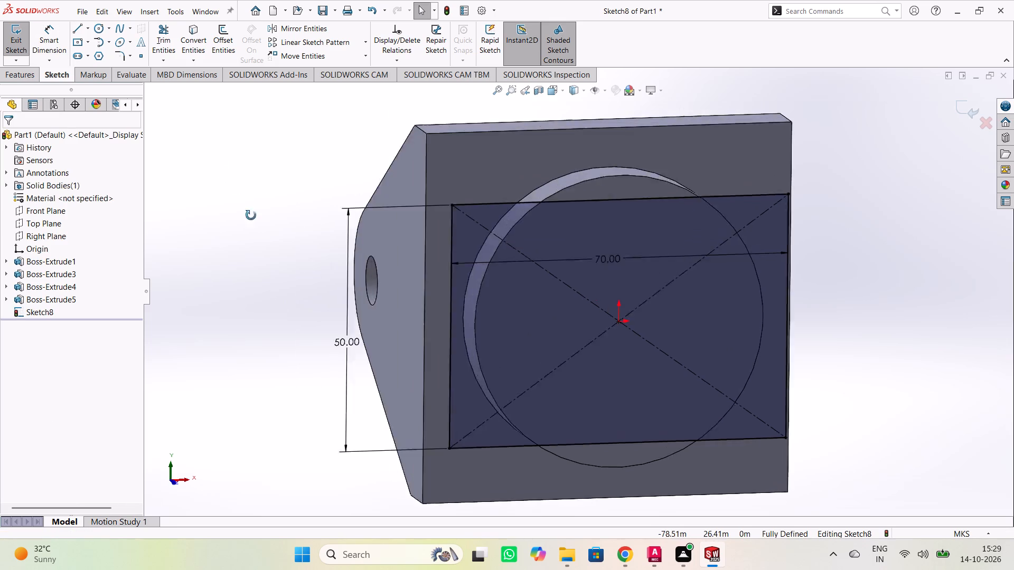
middle_drag(251, 215, 294, 230)
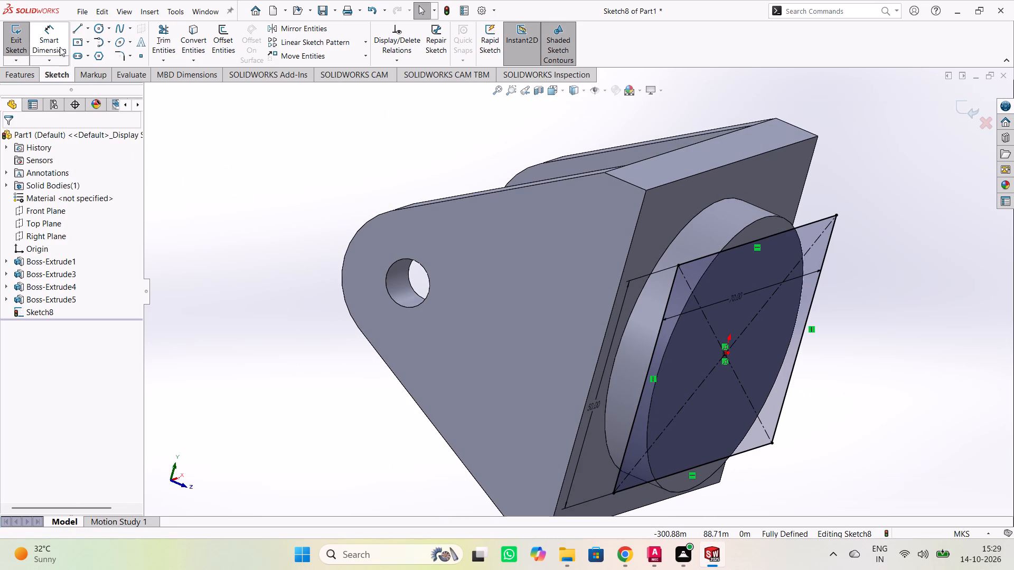
click(23, 70)
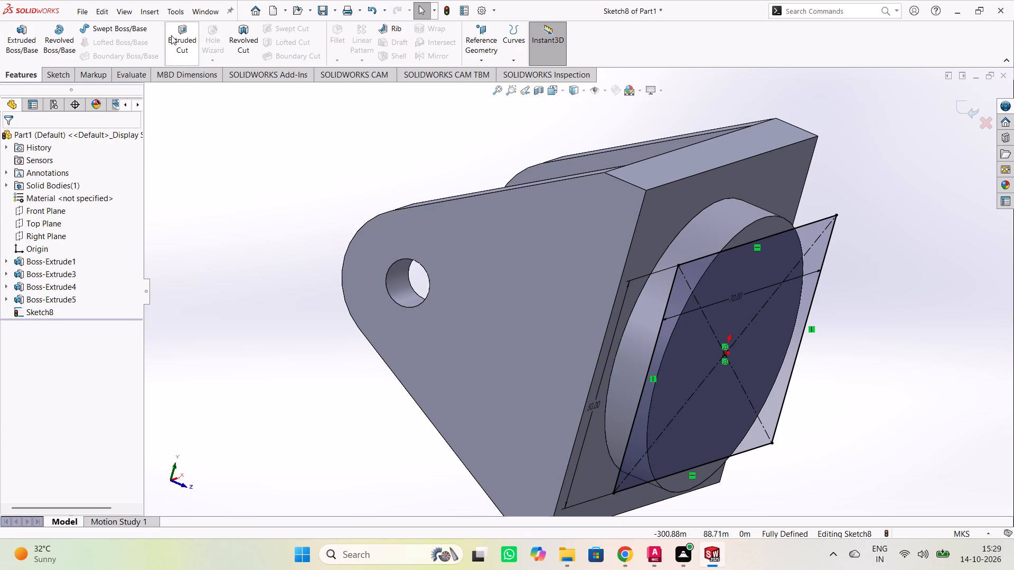
click(175, 37)
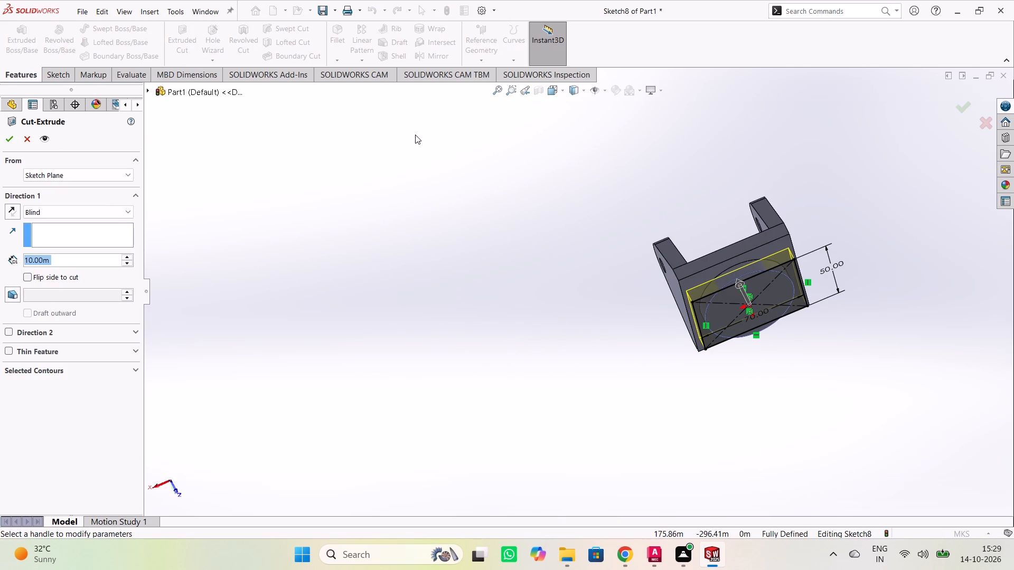
middle_drag(415, 135, 473, 108)
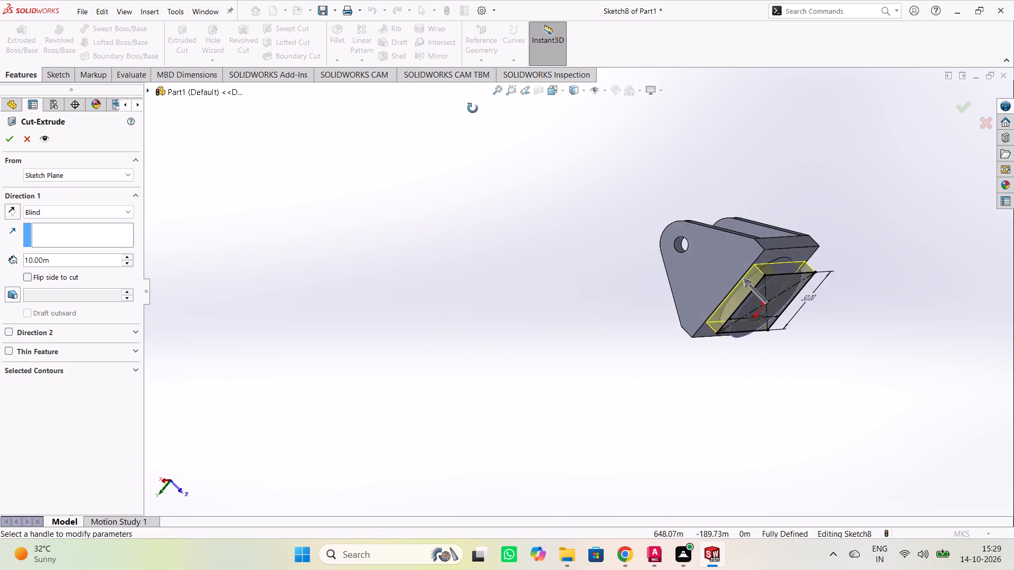
middle_drag(473, 108, 459, 102)
middle_drag(464, 263, 459, 177)
scroll(457, 259, up, 1)
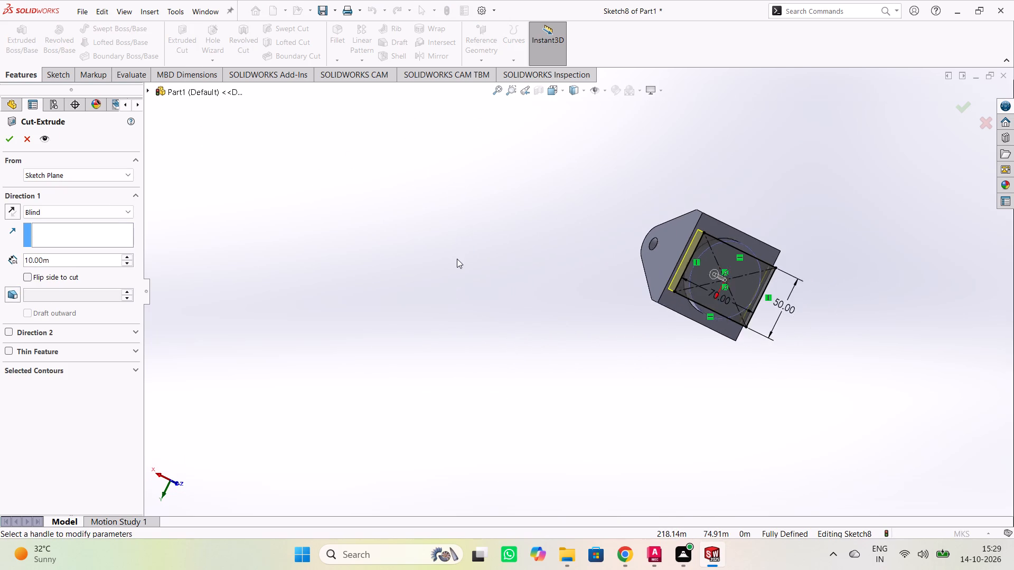
scroll(475, 219, down, 2)
scroll(690, 260, down, 2)
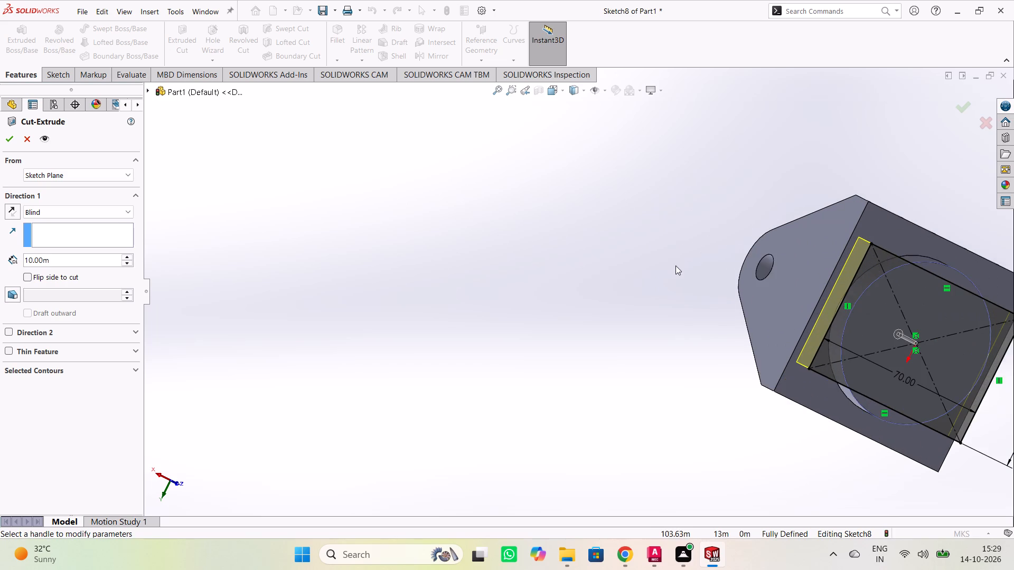
middle_drag(664, 269, 581, 265)
middle_drag(589, 299, 556, 300)
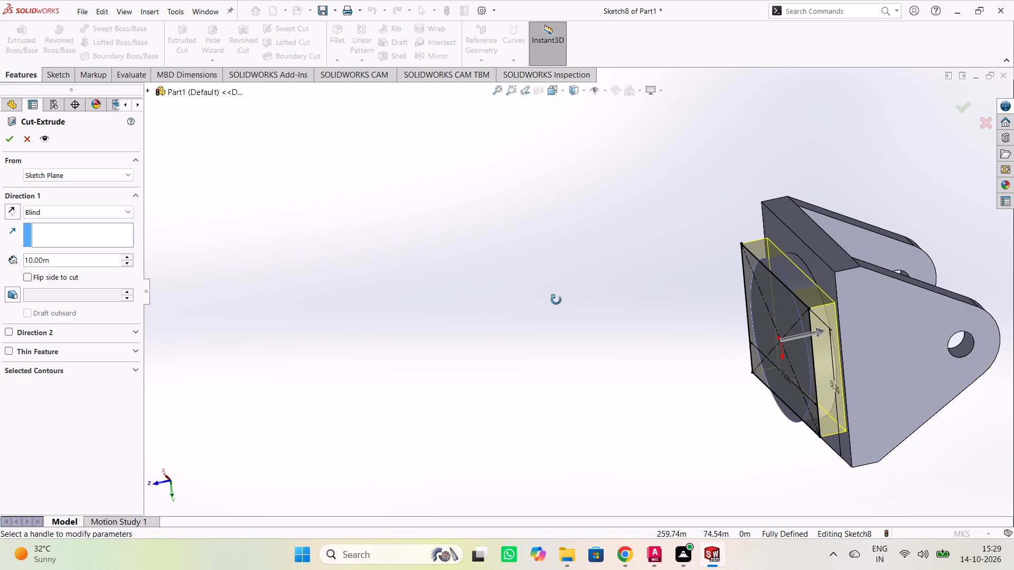
middle_drag(556, 300, 582, 260)
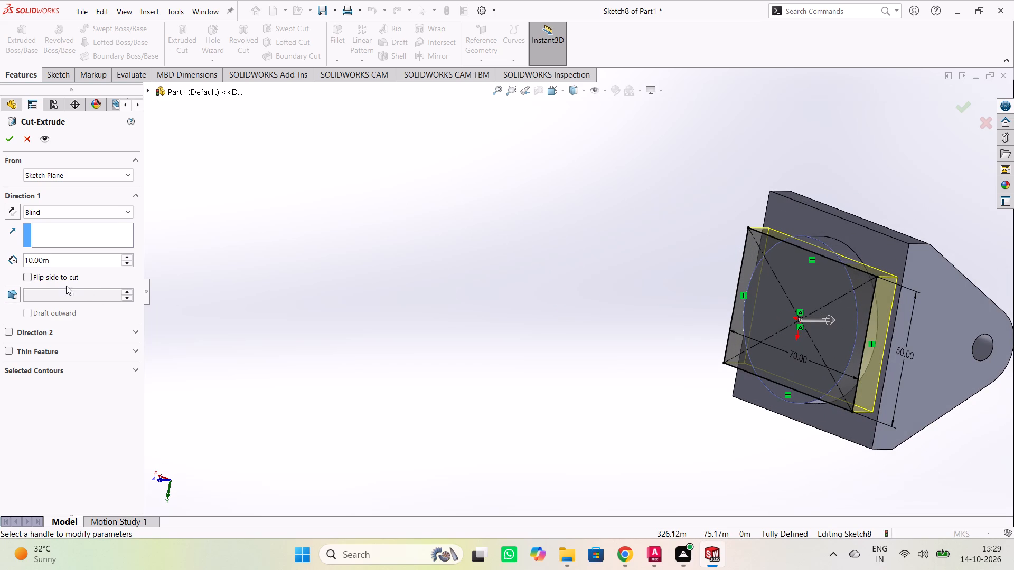
click(54, 279)
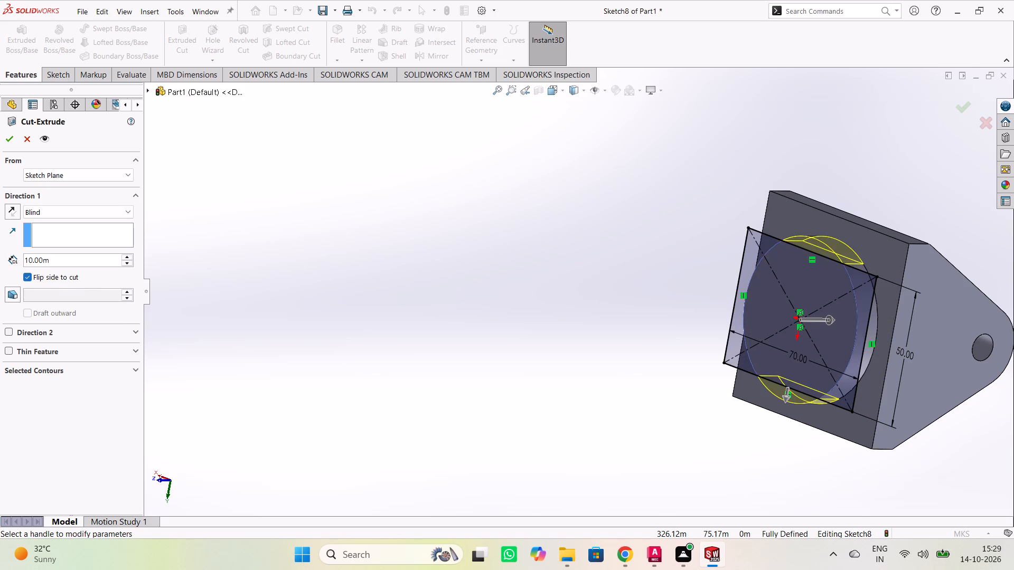
click(14, 145)
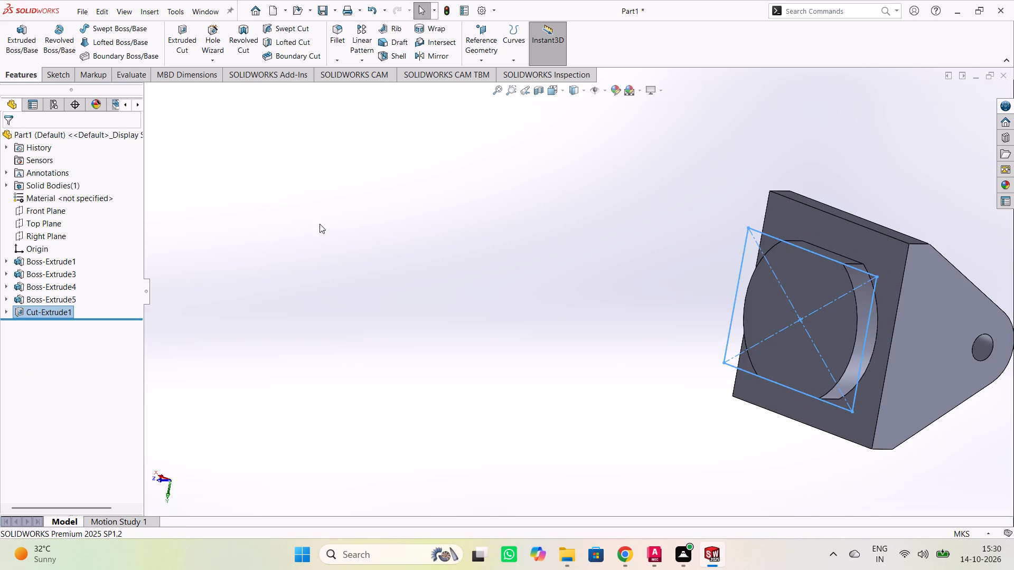
click(468, 265)
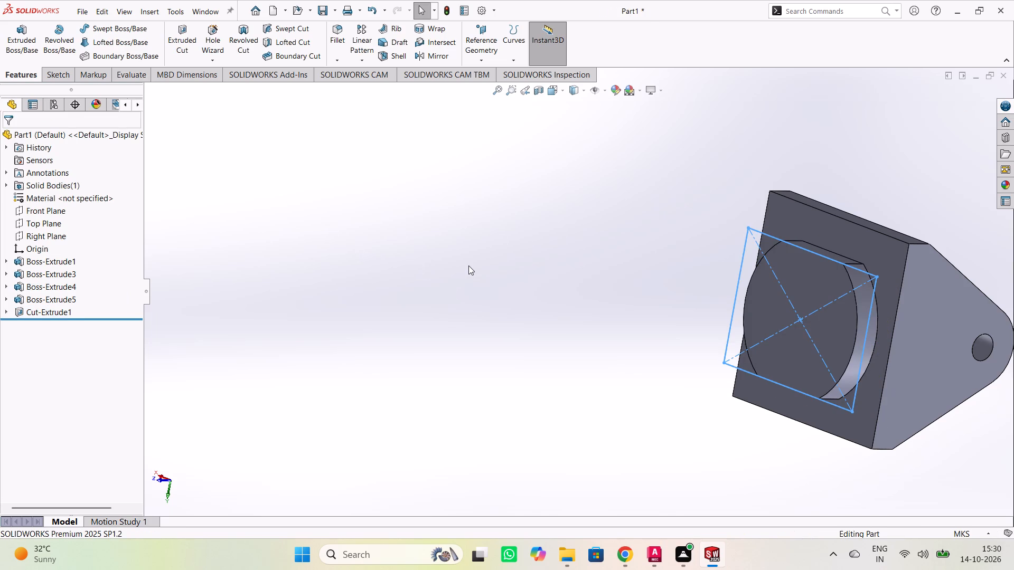
Sketch a circle of about 14.25 m radius centred on the origin on the trimmed boss's end face.
click(795, 313)
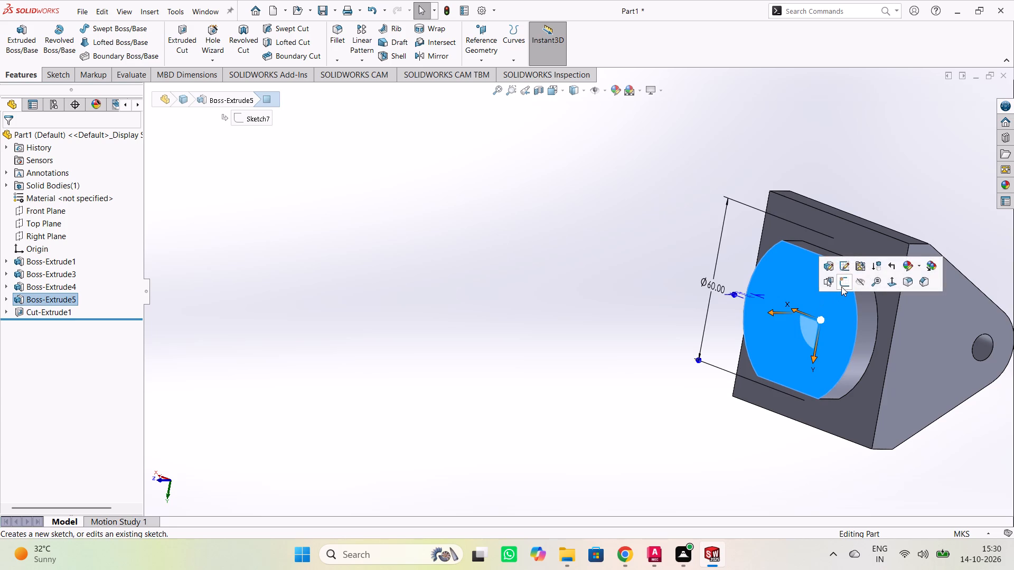
click(841, 287)
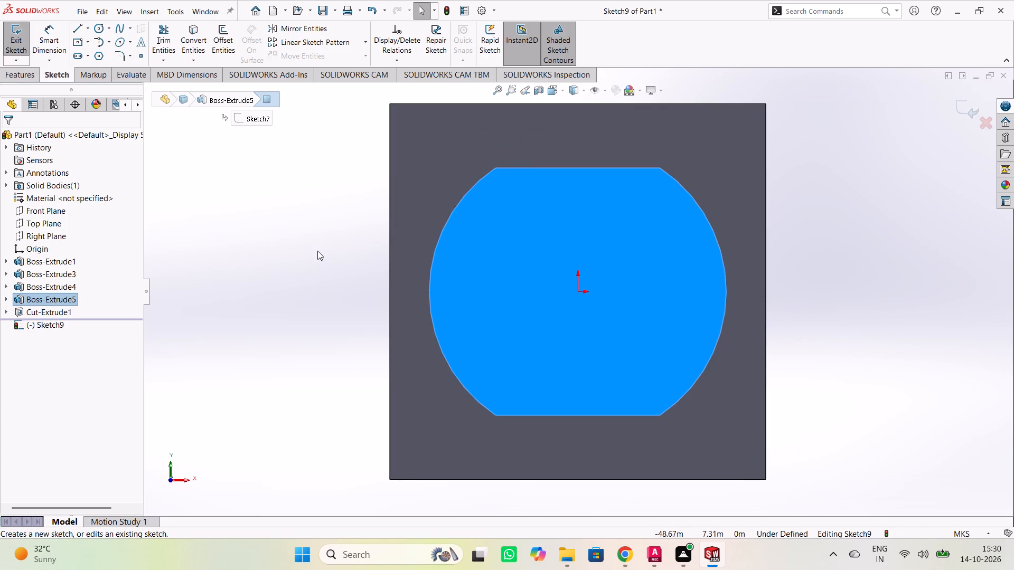
click(311, 248)
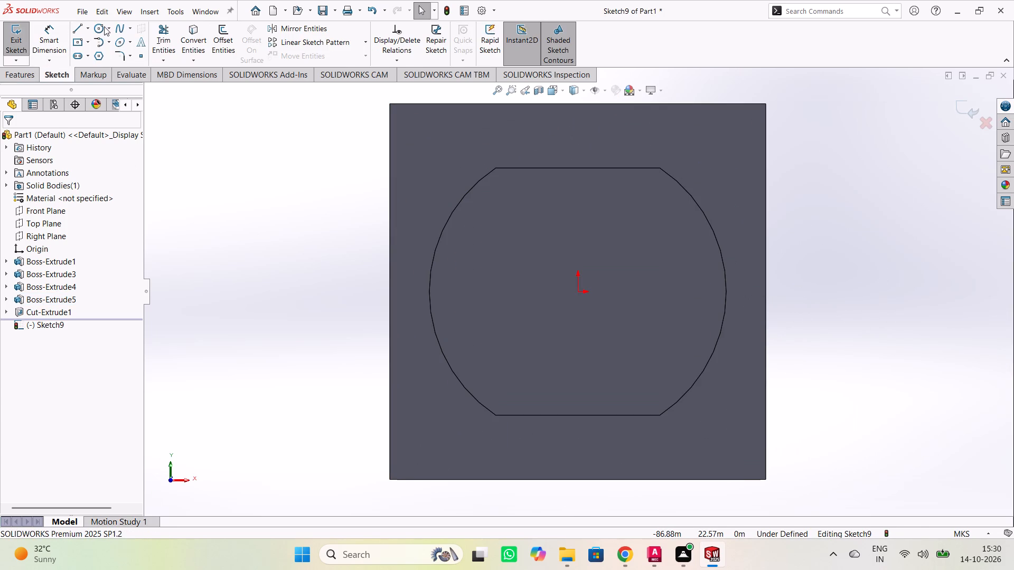
click(100, 26)
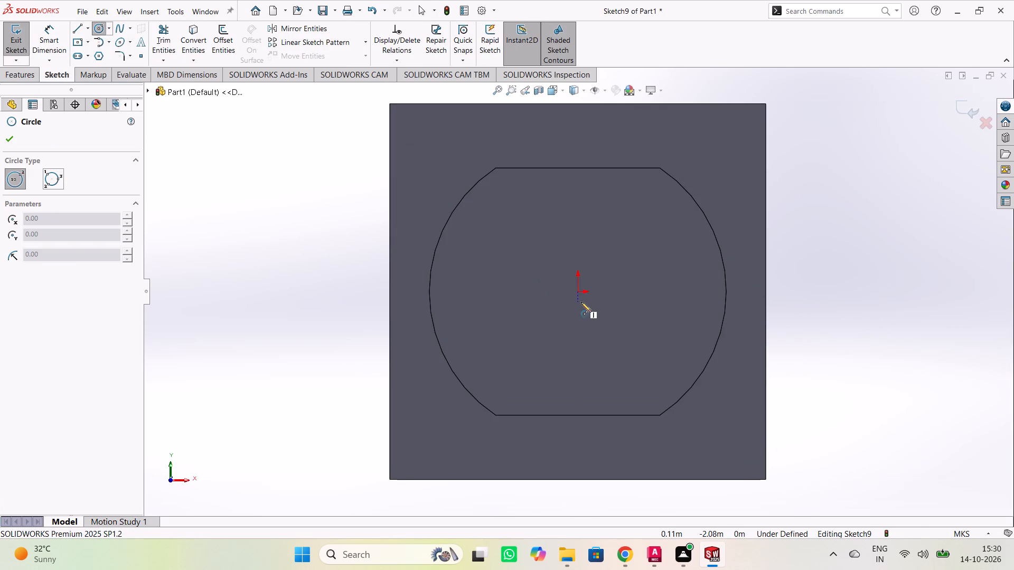
click(578, 293)
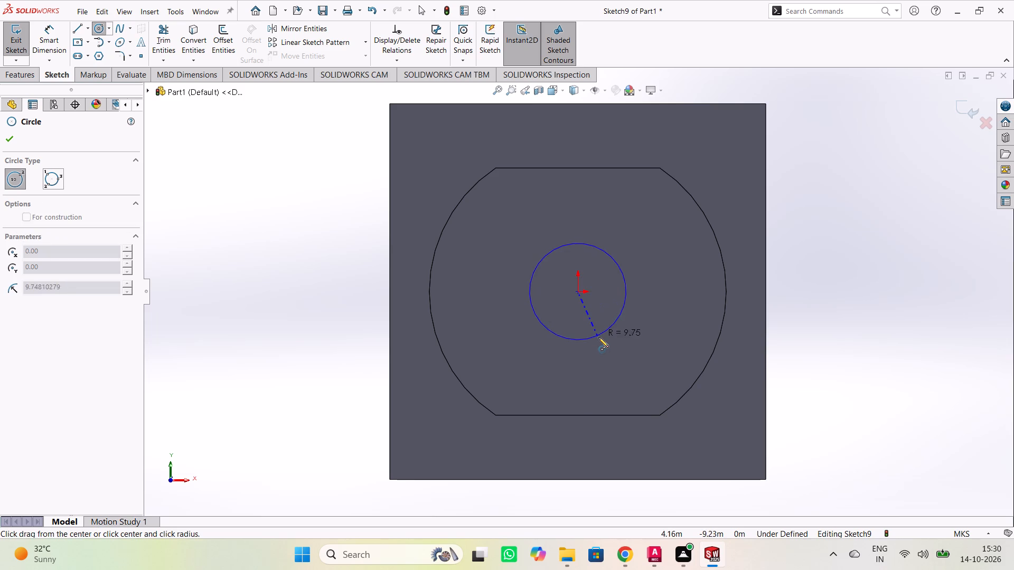
click(606, 356)
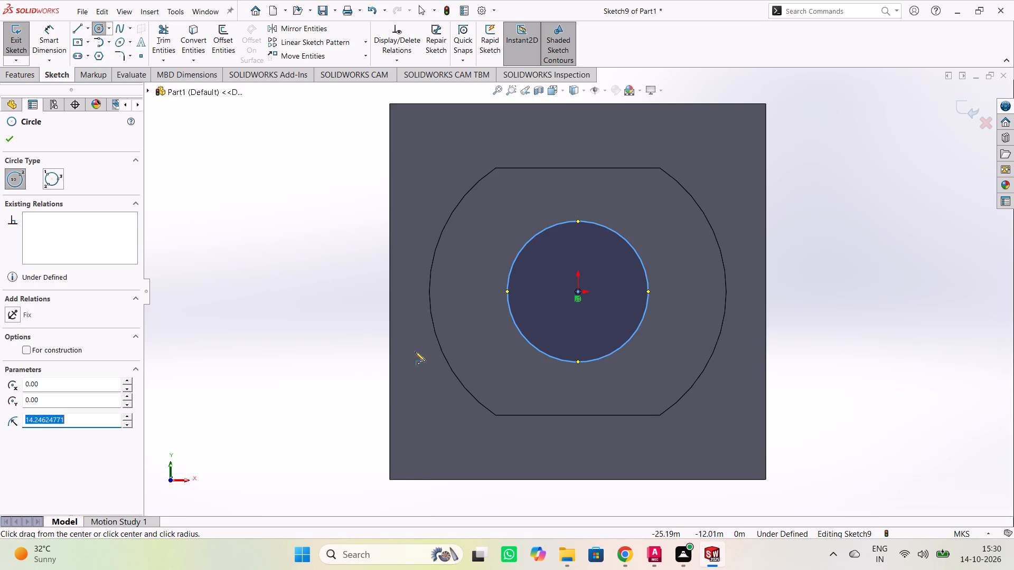
key(Escape)
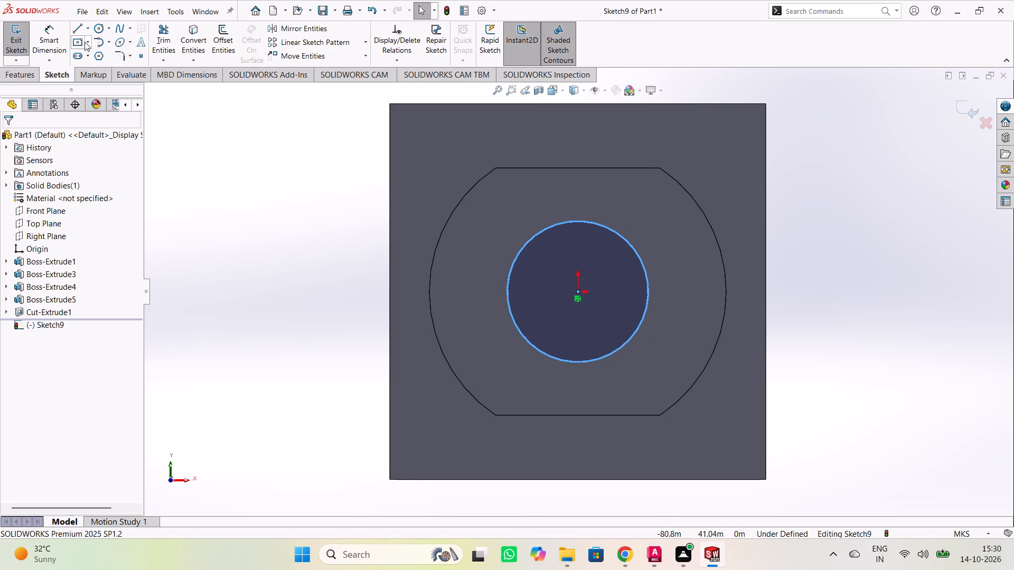
Dimension the circle's diameter as 40 m.
click(57, 41)
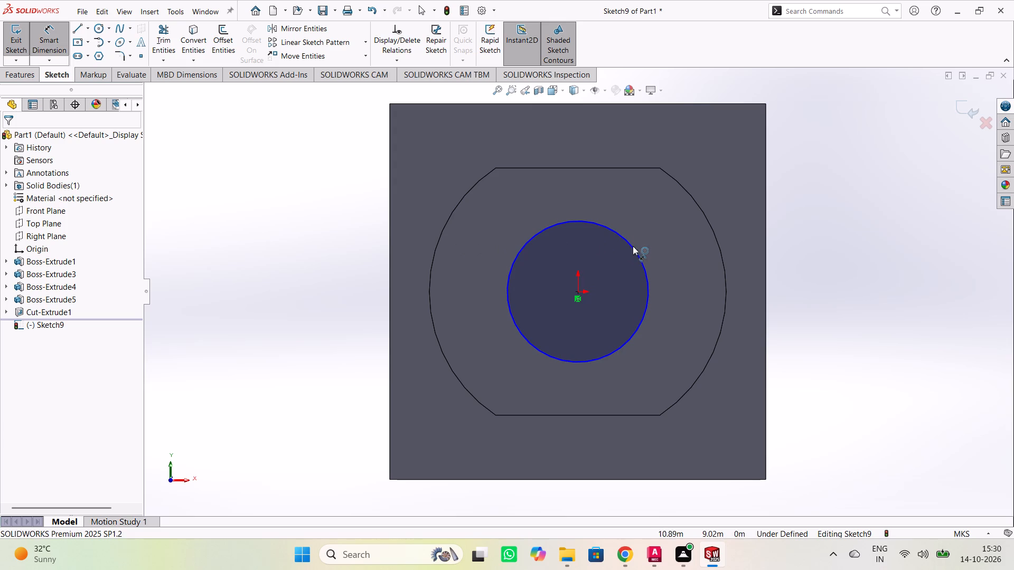
click(634, 248)
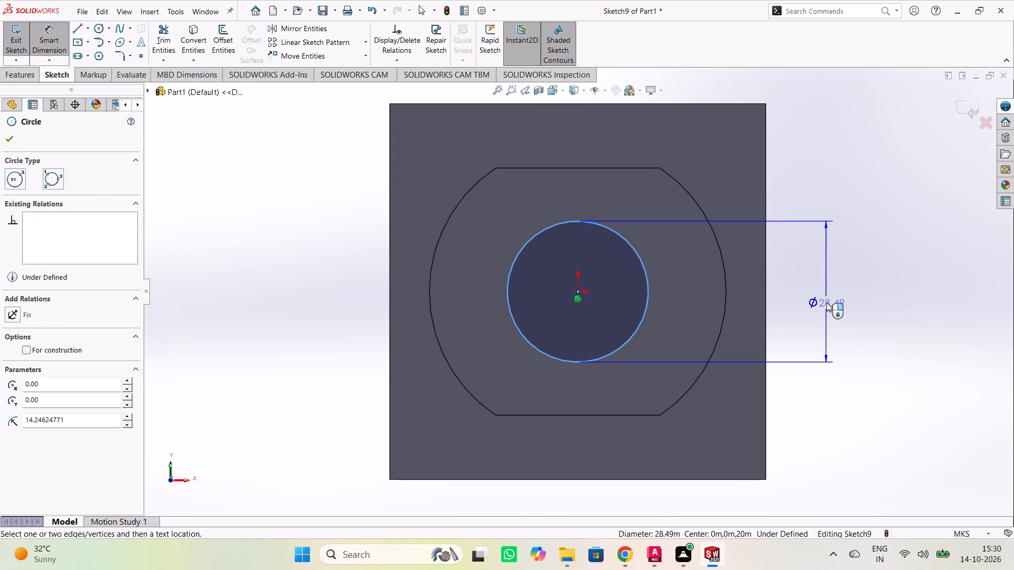
click(825, 287)
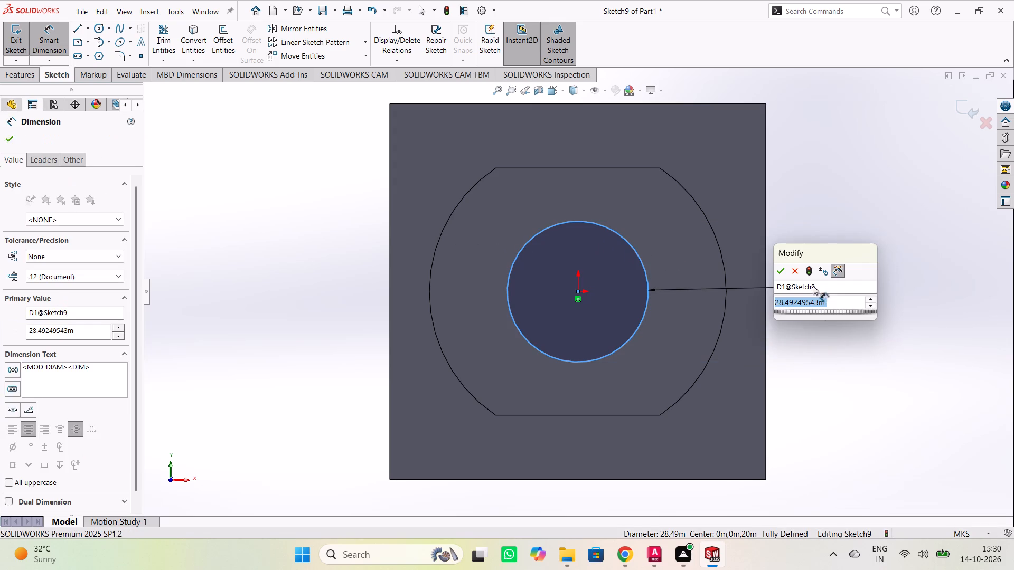
key(4)
key(0)
key(Return)
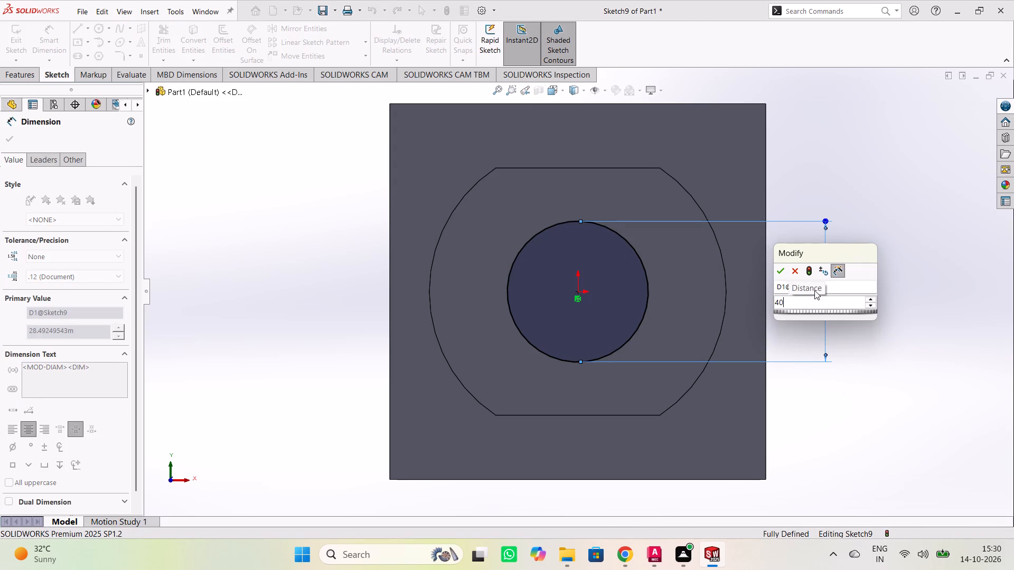
click(858, 319)
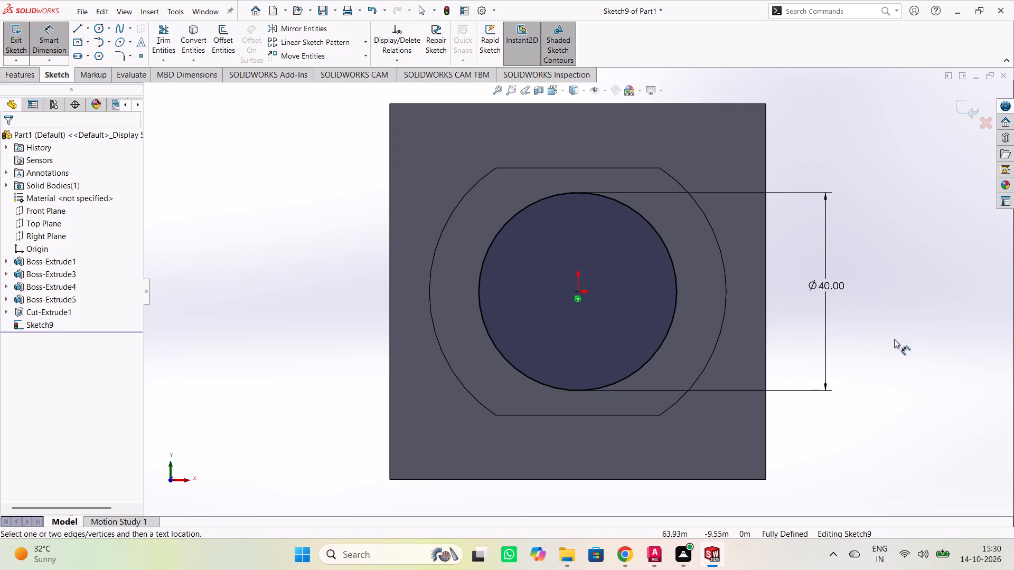
key(Escape)
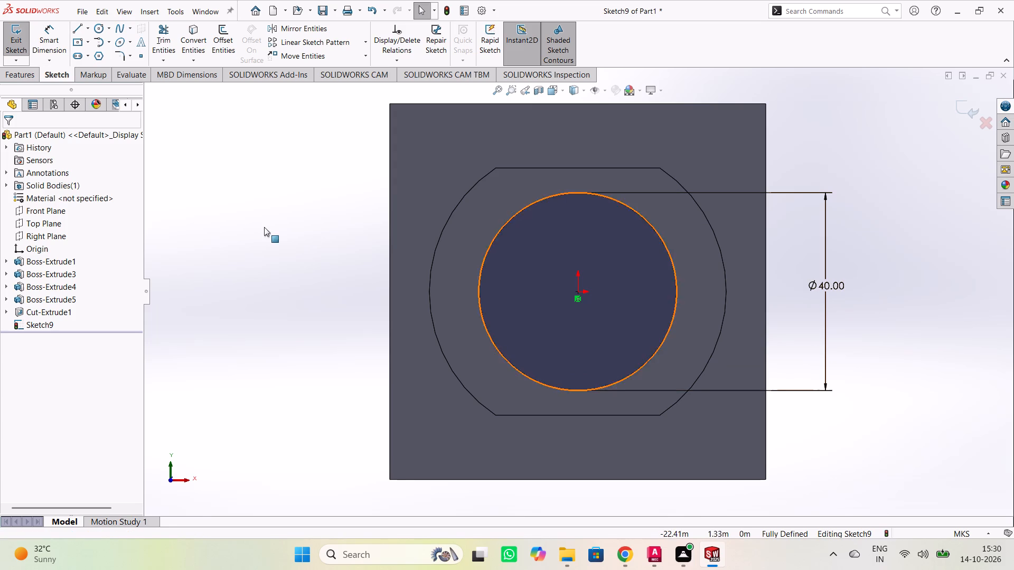
Extrude the 40 m circle outward from the boss face as a blind boss 40 m deep, merged with the body.
scroll(294, 238, up, 1)
middle_drag(272, 199, 307, 220)
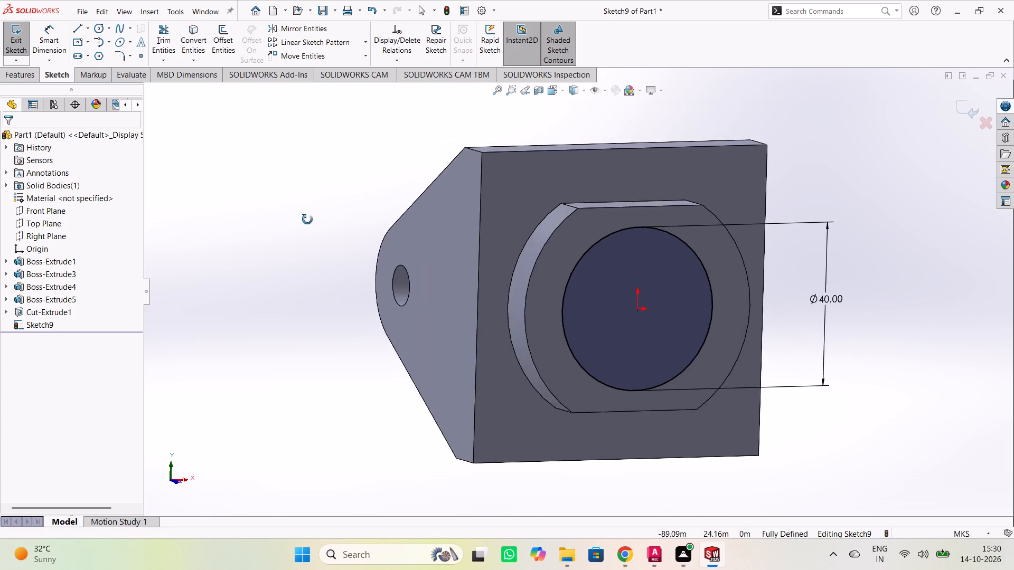
middle_drag(307, 220, 336, 222)
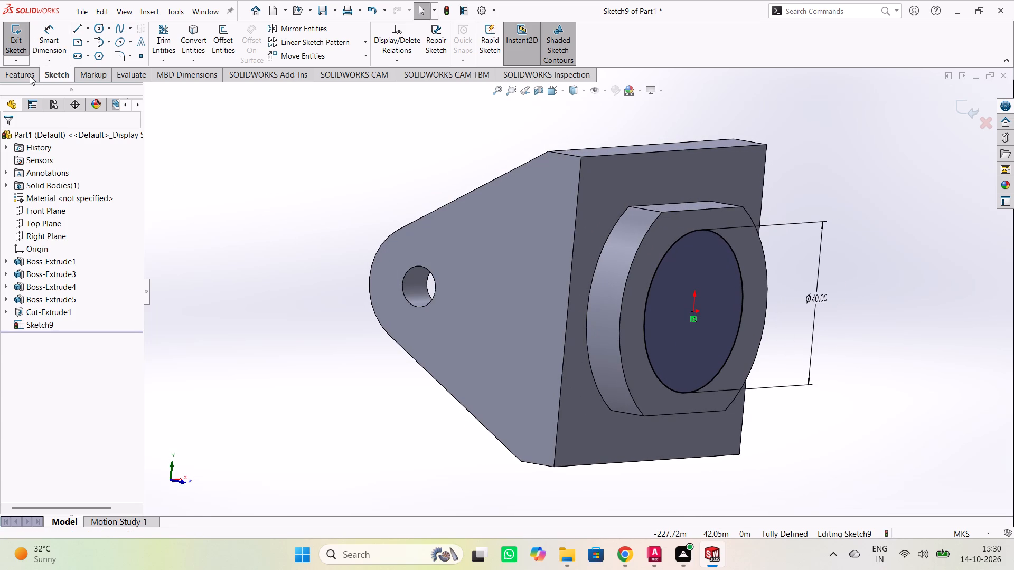
click(31, 73)
click(16, 36)
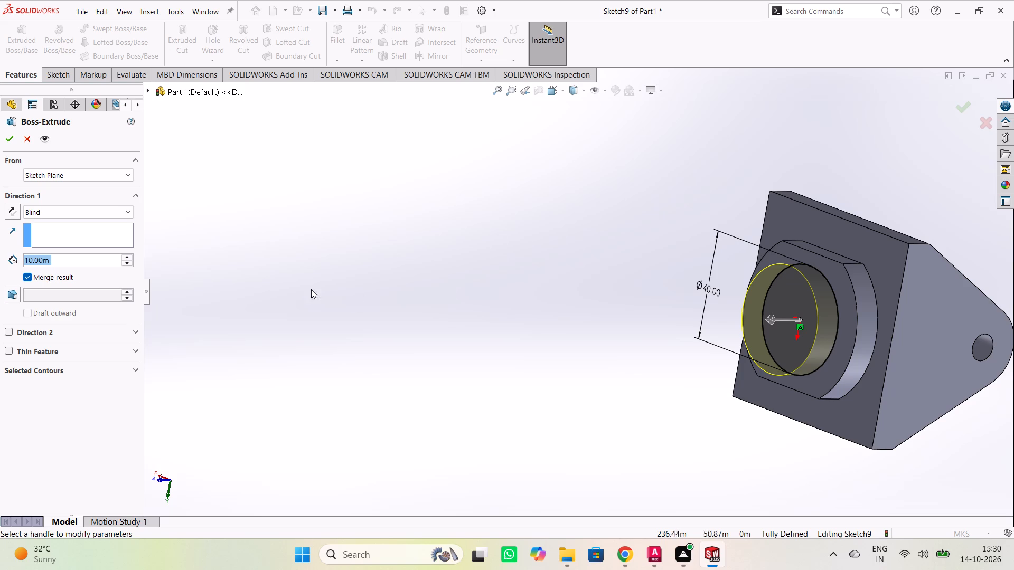
double_click(80, 261)
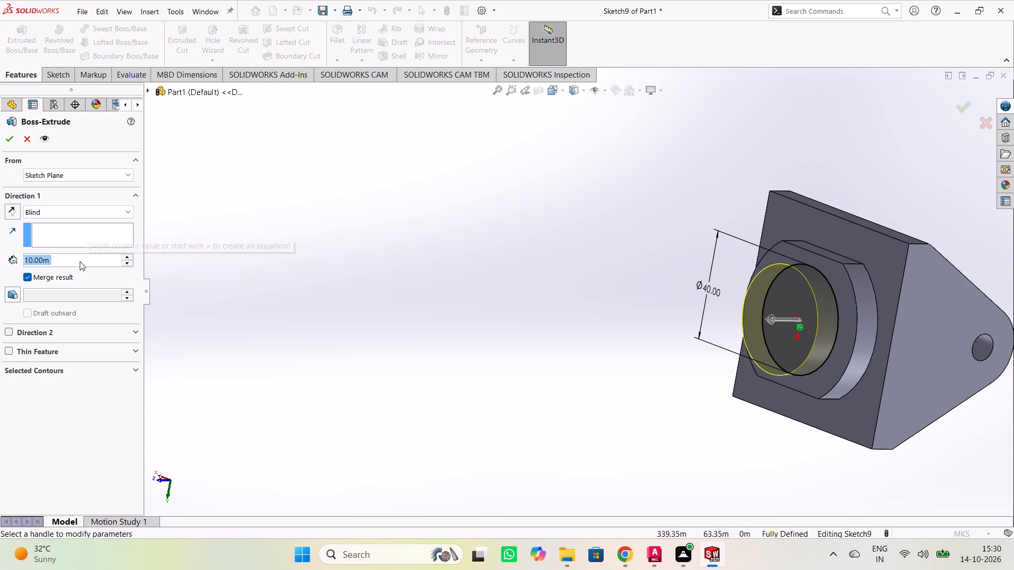
text(40)
key(Return)
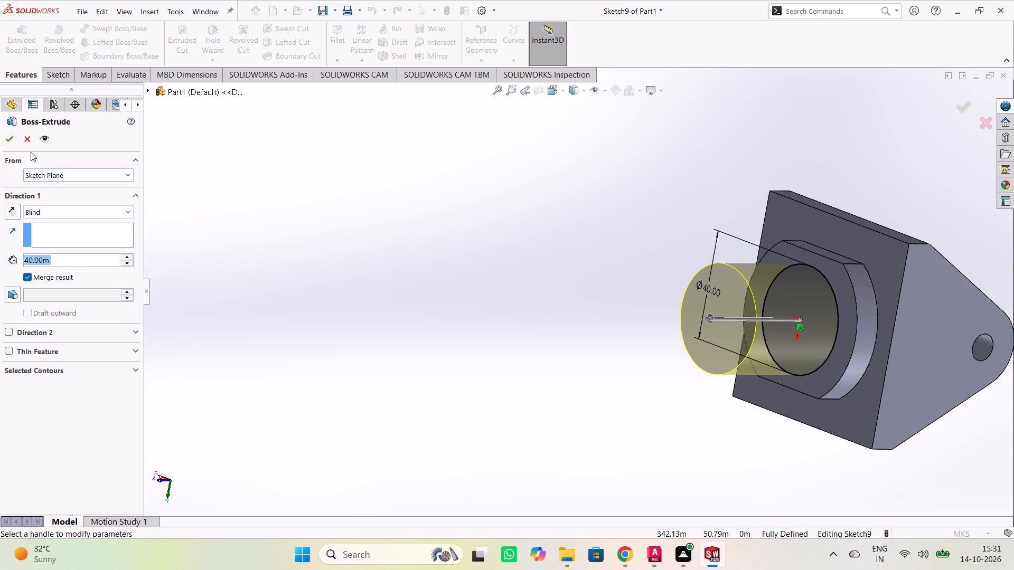
click(7, 141)
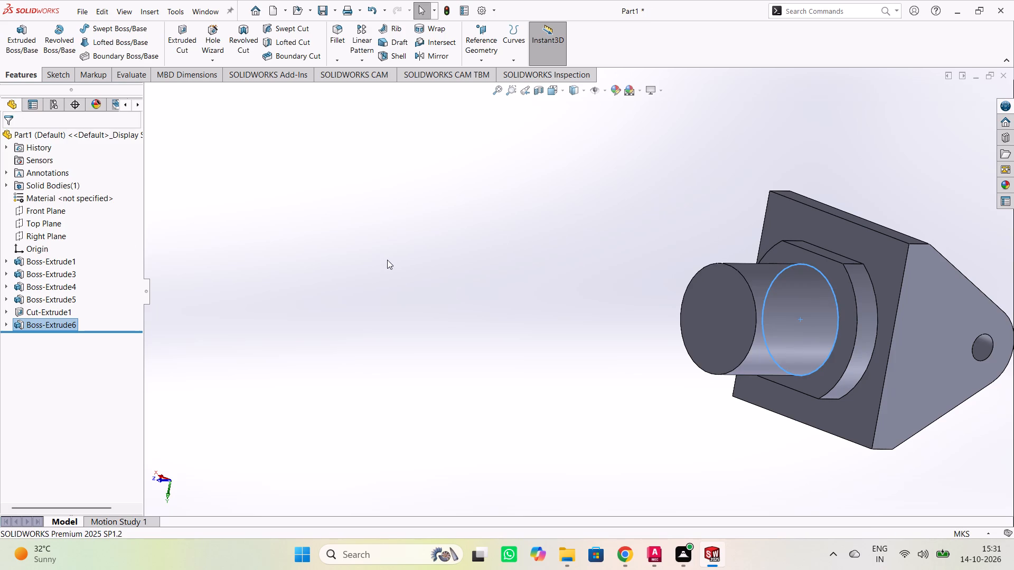
click(387, 260)
Sketch a circle of about 14.83 m radius centred on the origin on the 40 m shank's end face.
click(724, 330)
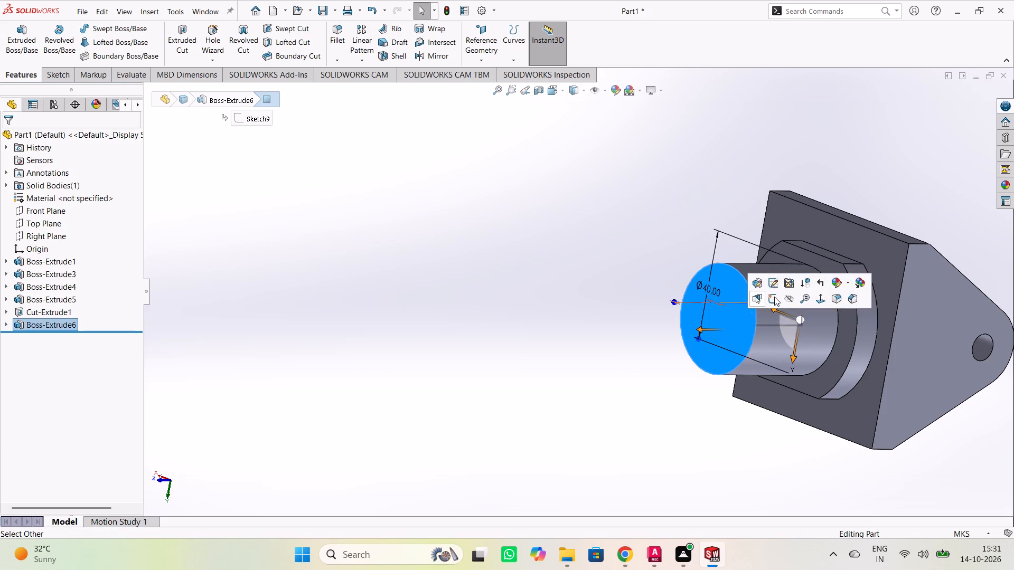
click(774, 297)
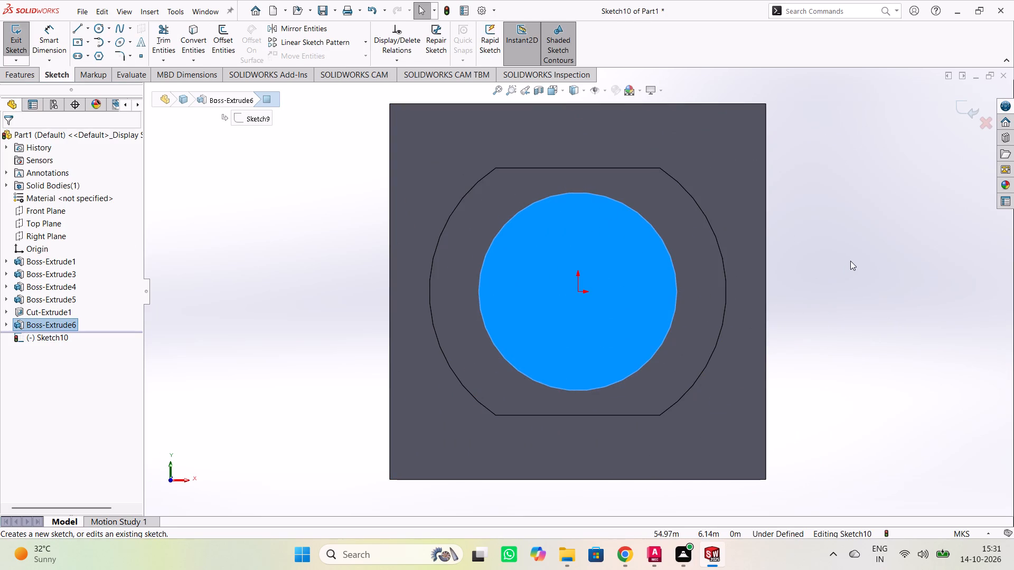
click(850, 261)
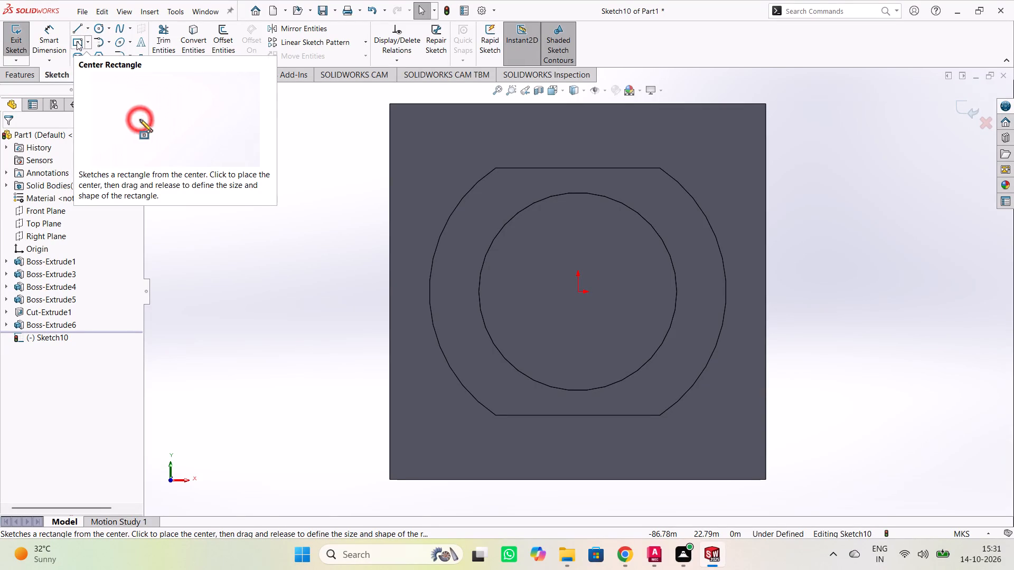
click(98, 32)
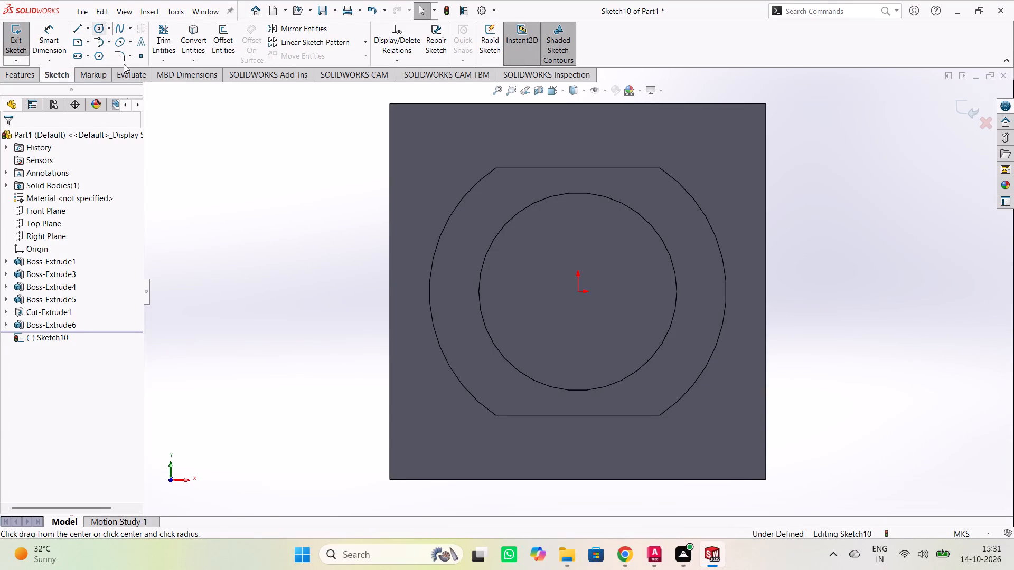
click(579, 292)
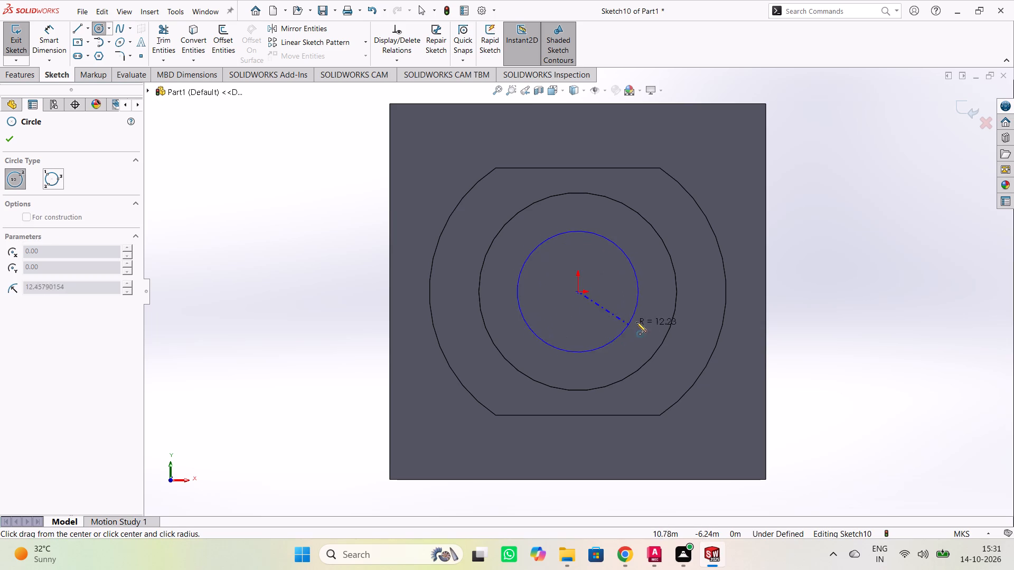
click(650, 307)
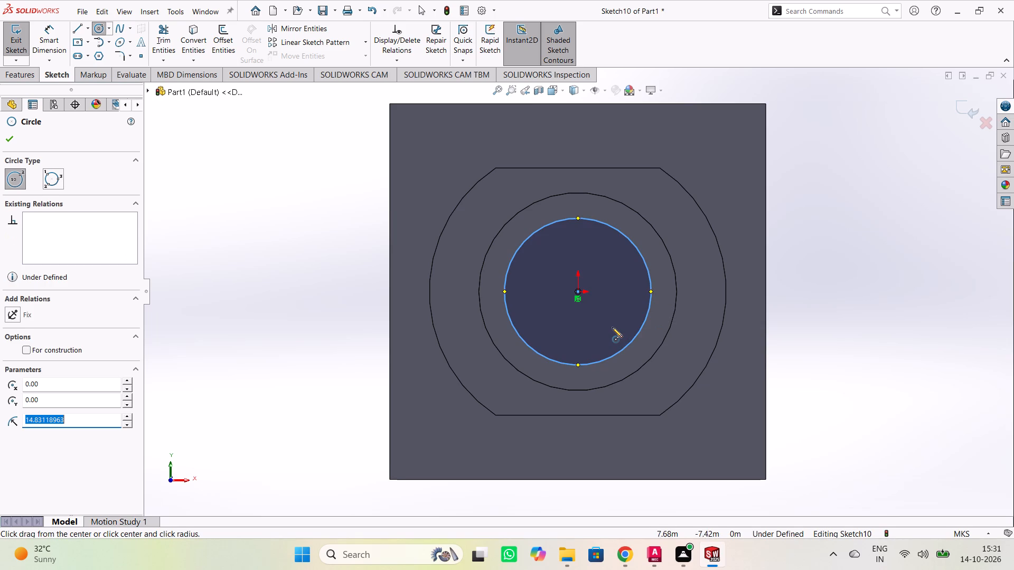
key(Escape)
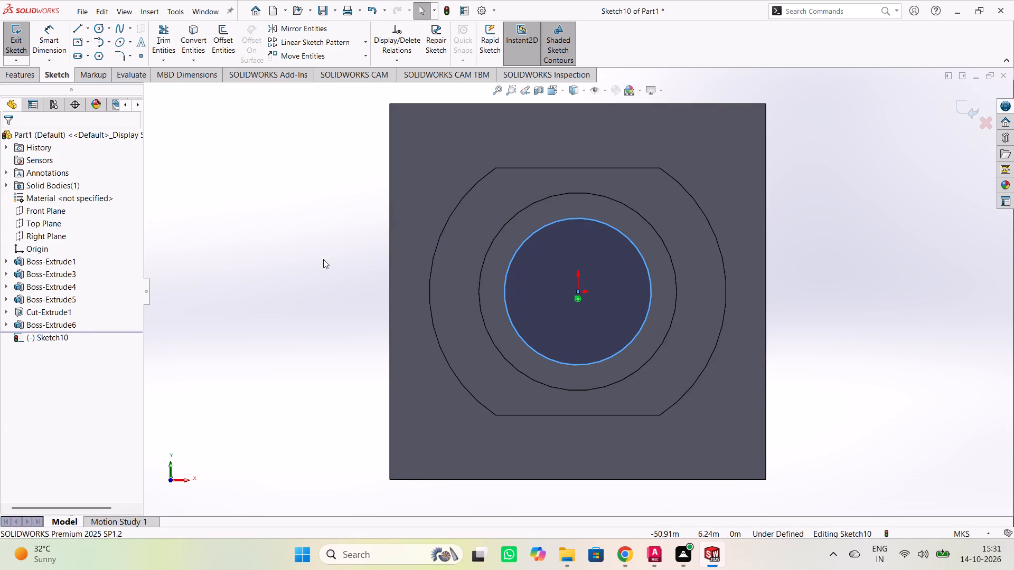
Dimension the new circle's diameter as 26 m.
right_click(263, 147)
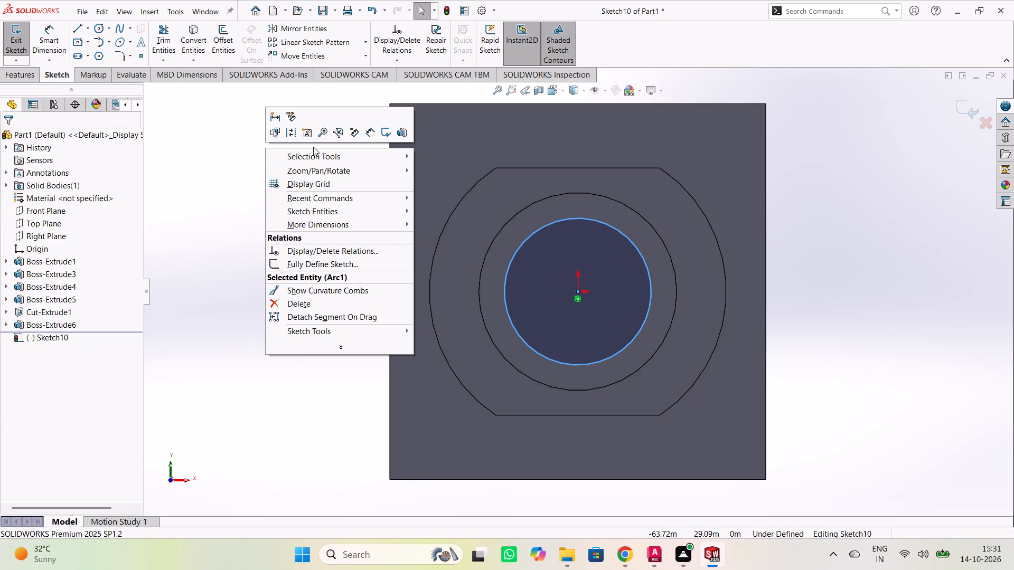
click(364, 129)
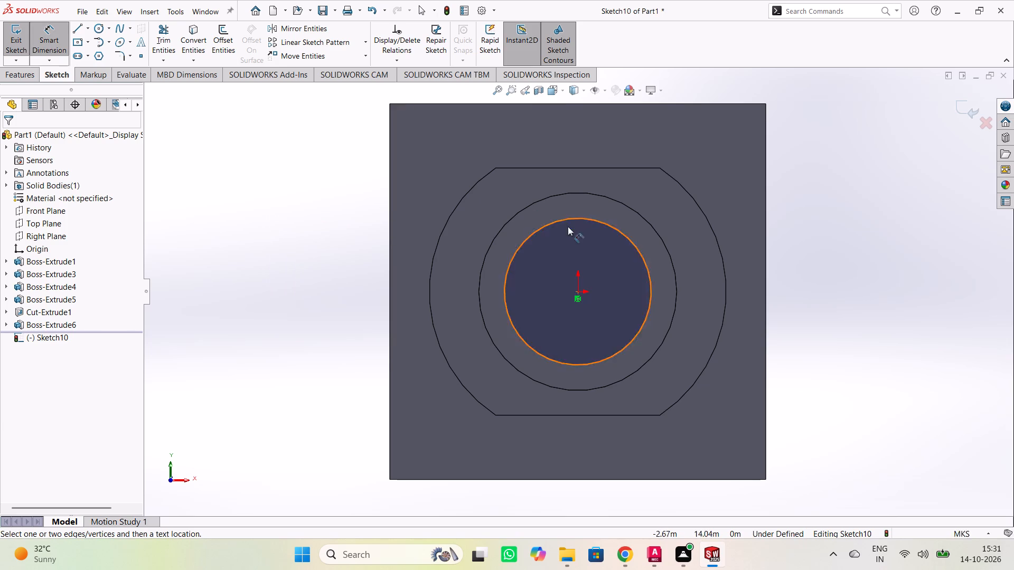
click(645, 266)
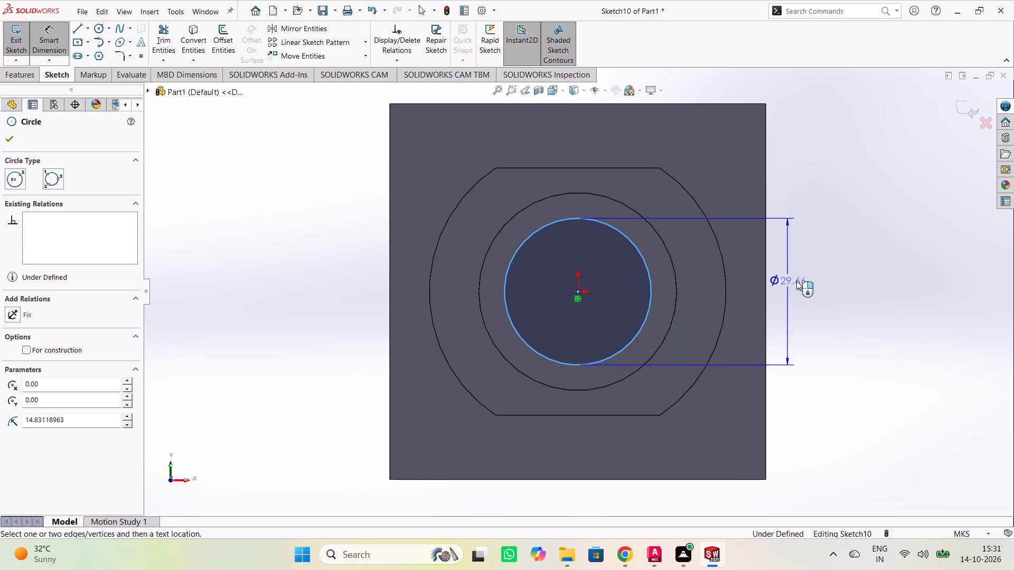
click(830, 293)
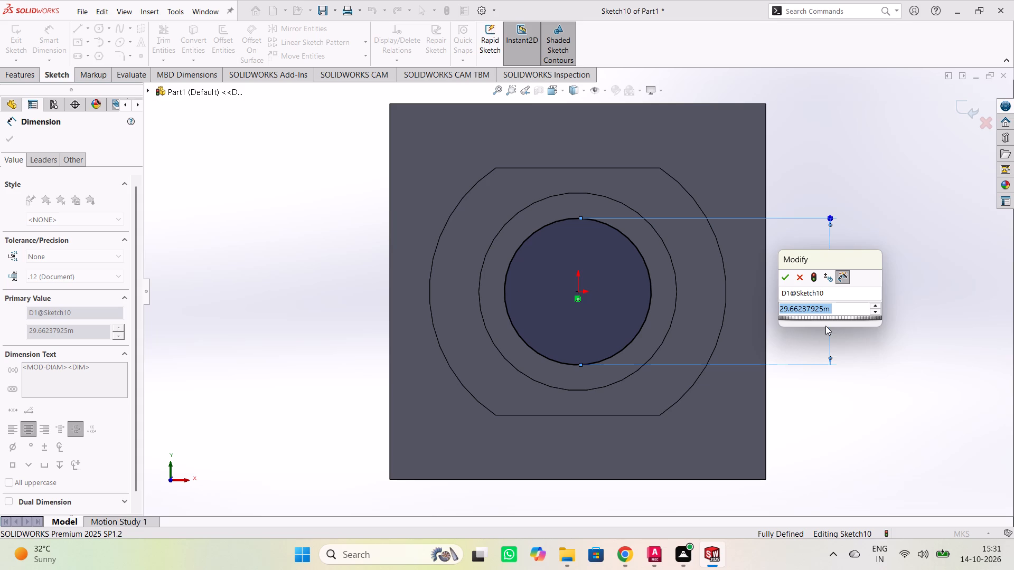
text(26)
key(Return)
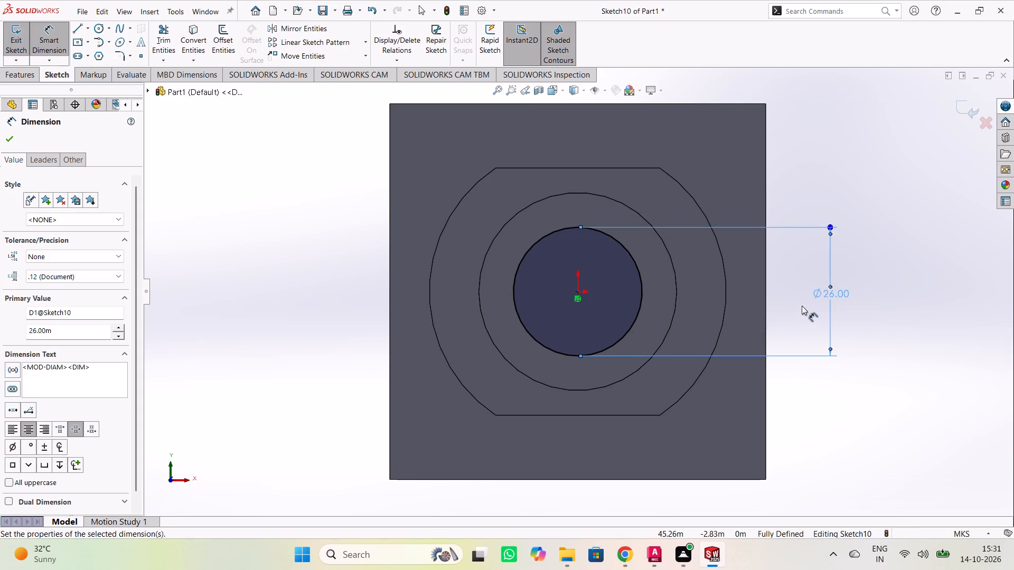
click(802, 306)
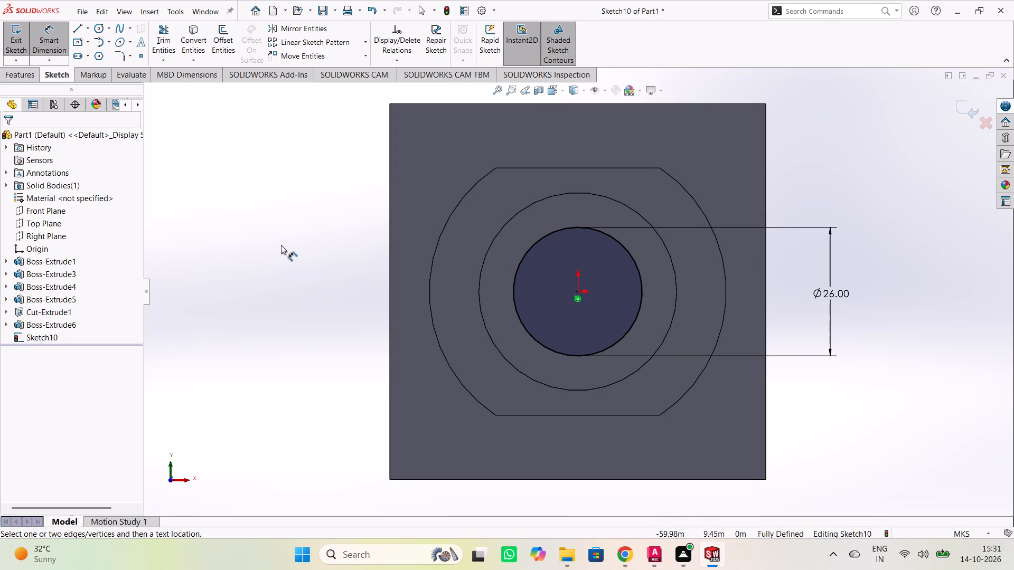
key(Escape)
Extrude the 26 m circle outward from the shank's end face as a blind boss 100 m deep, merged with the body.
middle_drag(246, 231, 313, 281)
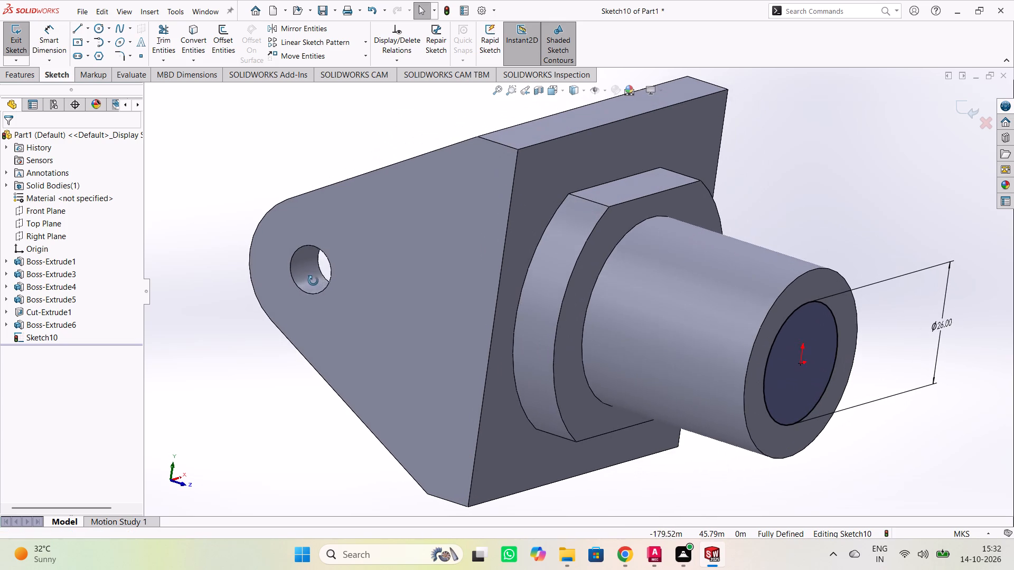
middle_drag(313, 281, 314, 281)
click(47, 45)
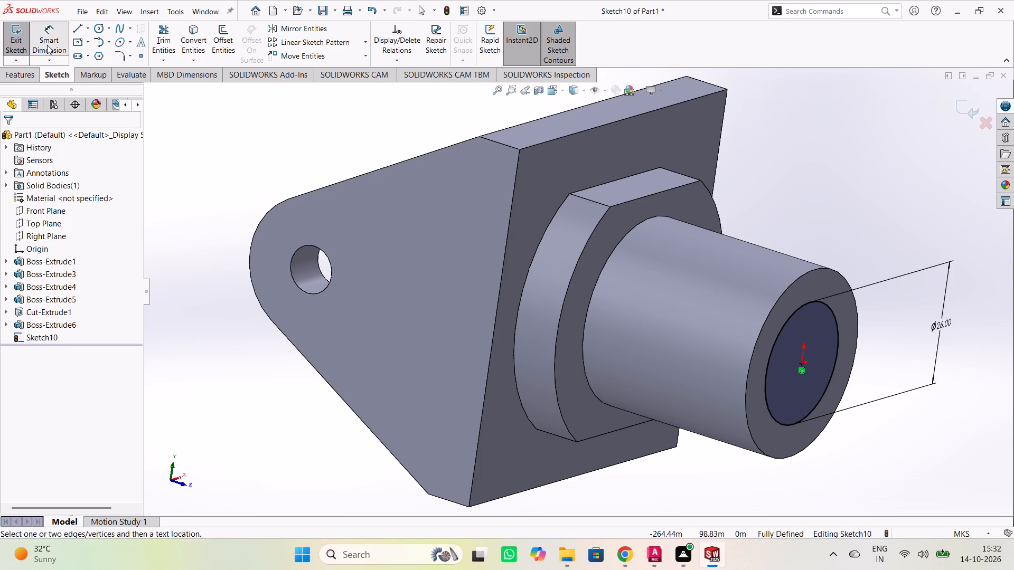
click(6, 76)
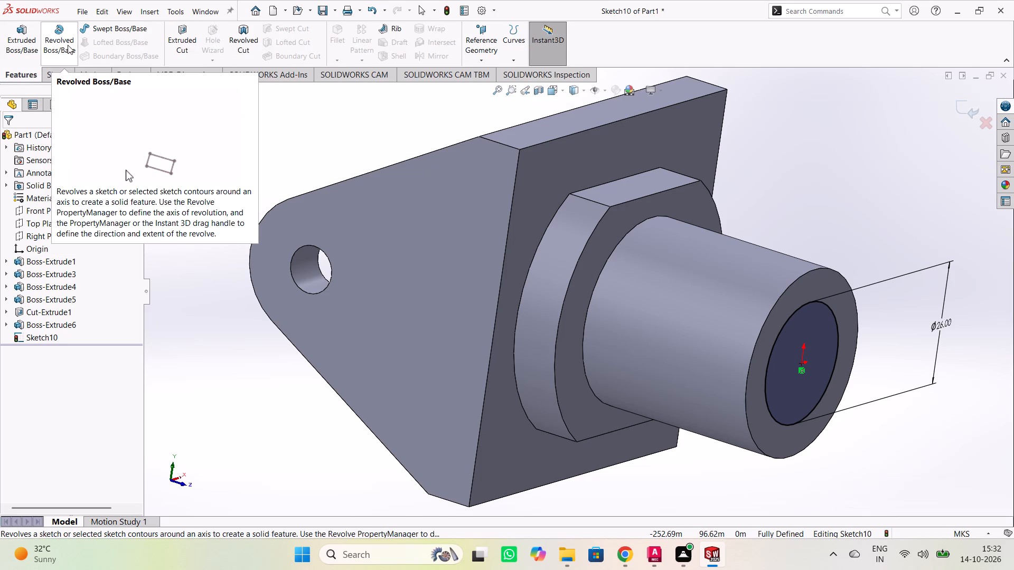
click(21, 45)
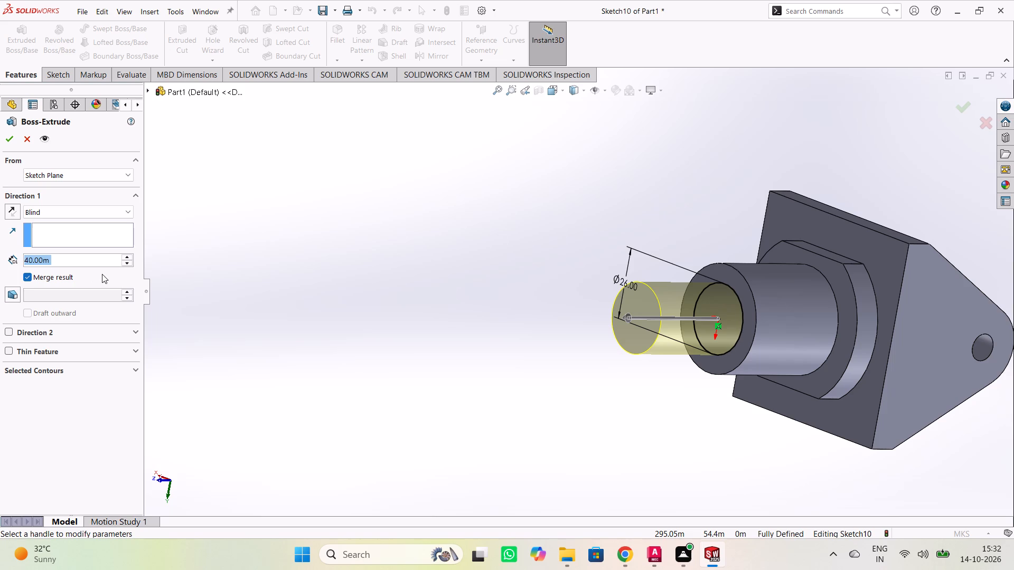
text(100)
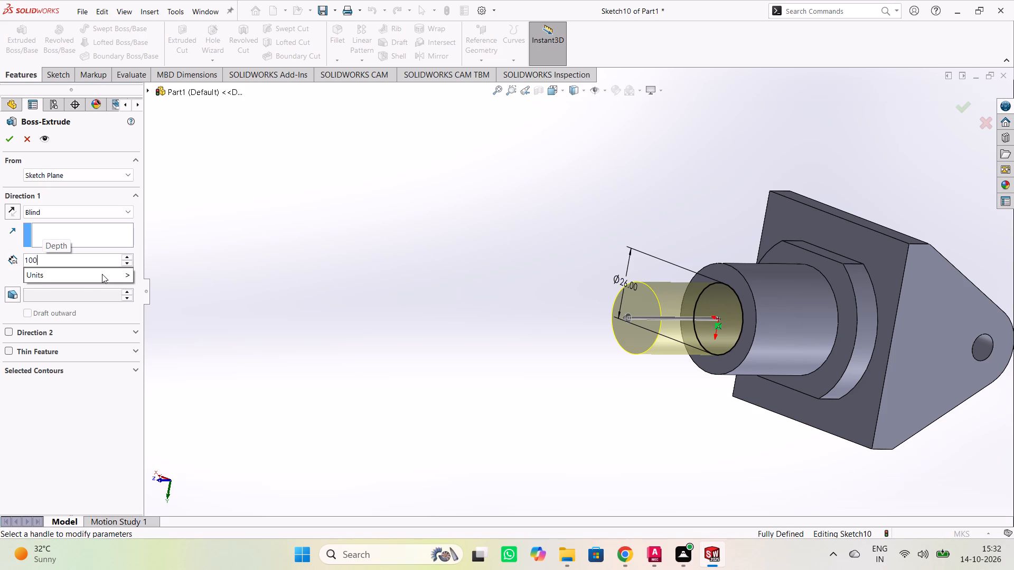
key(Return)
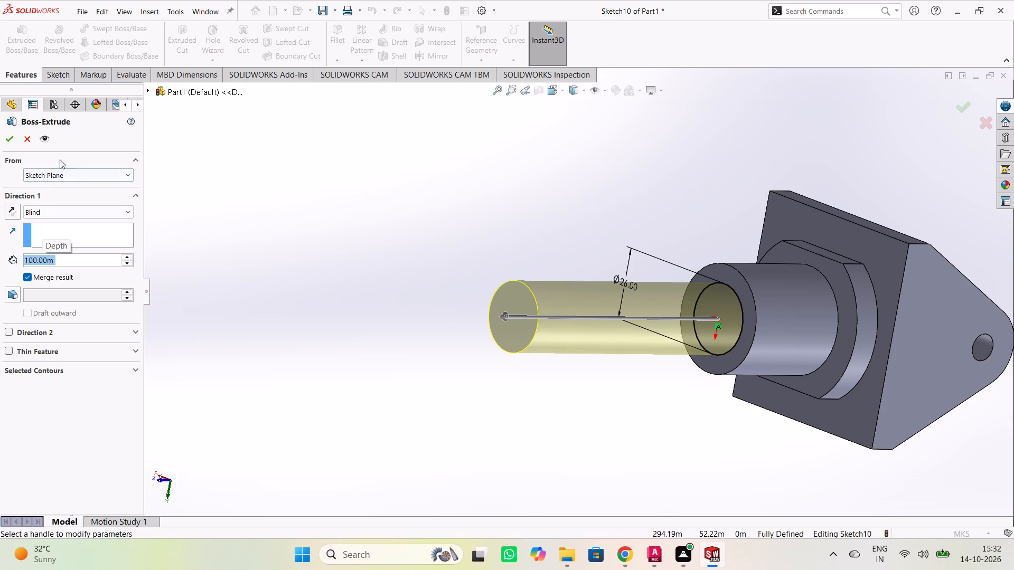
click(7, 146)
click(361, 235)
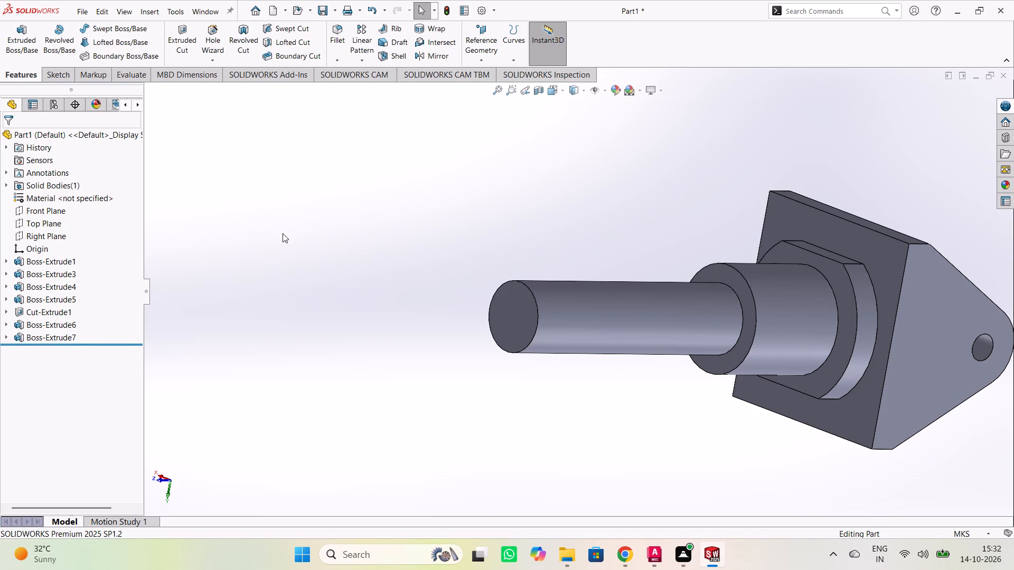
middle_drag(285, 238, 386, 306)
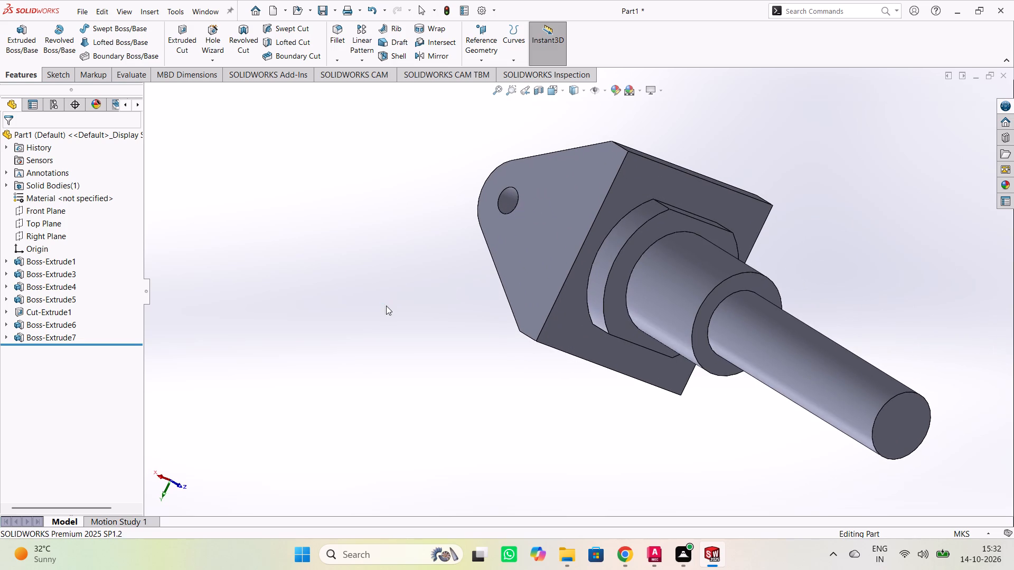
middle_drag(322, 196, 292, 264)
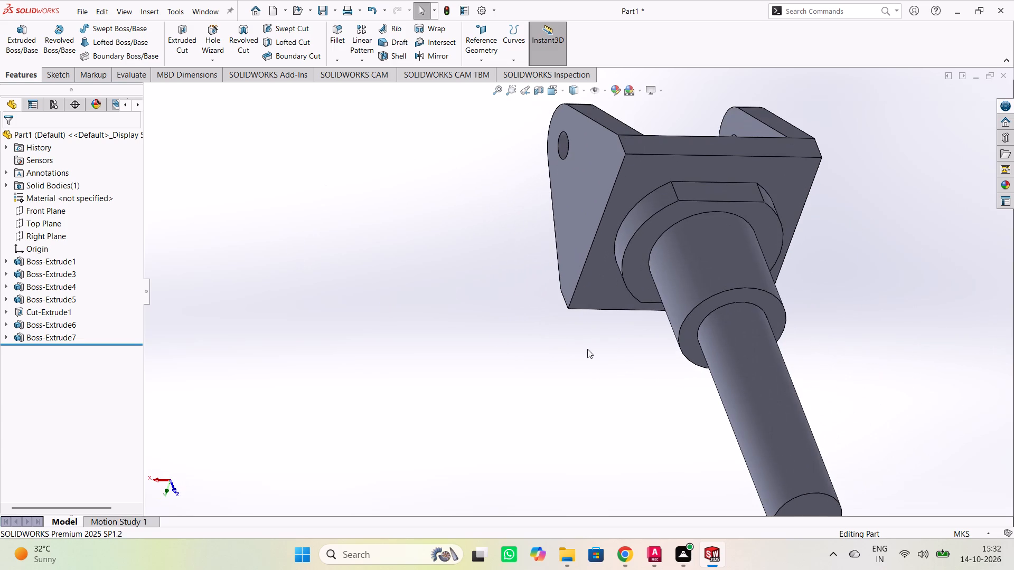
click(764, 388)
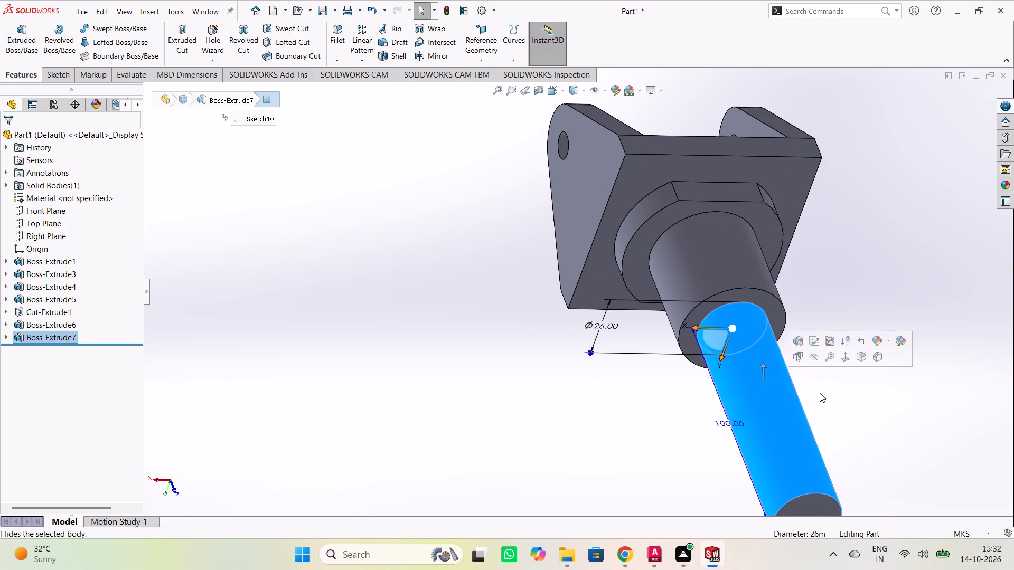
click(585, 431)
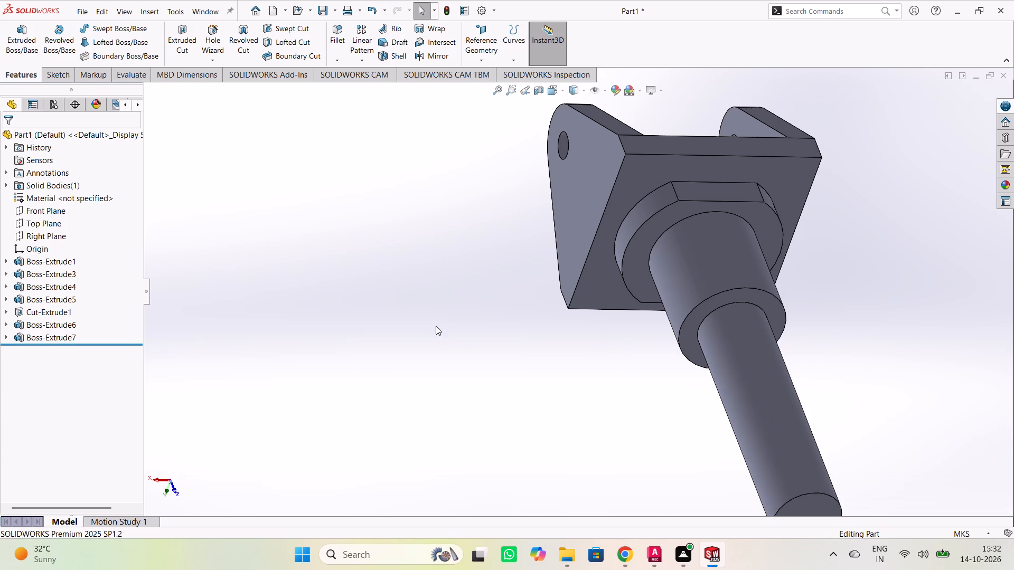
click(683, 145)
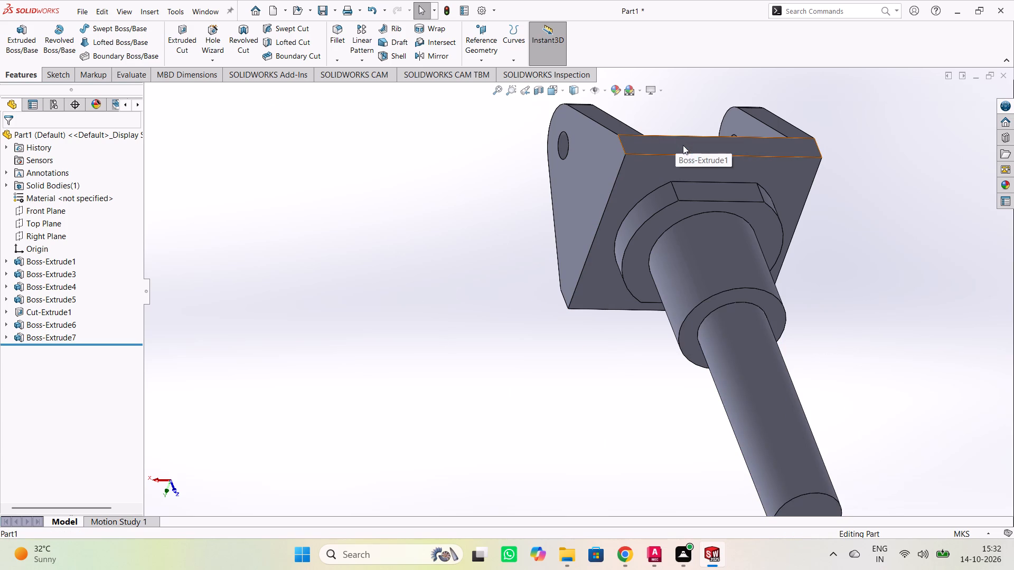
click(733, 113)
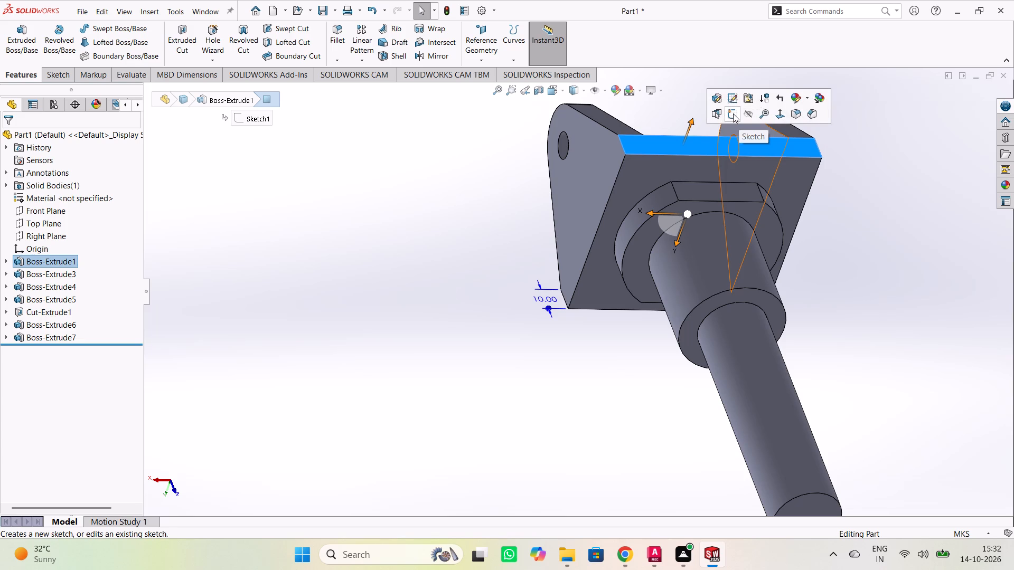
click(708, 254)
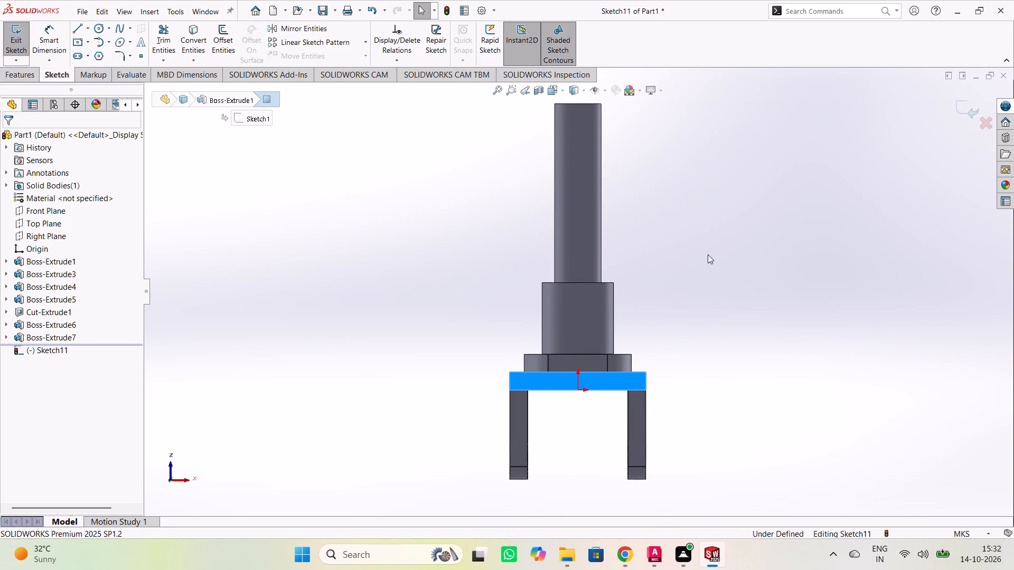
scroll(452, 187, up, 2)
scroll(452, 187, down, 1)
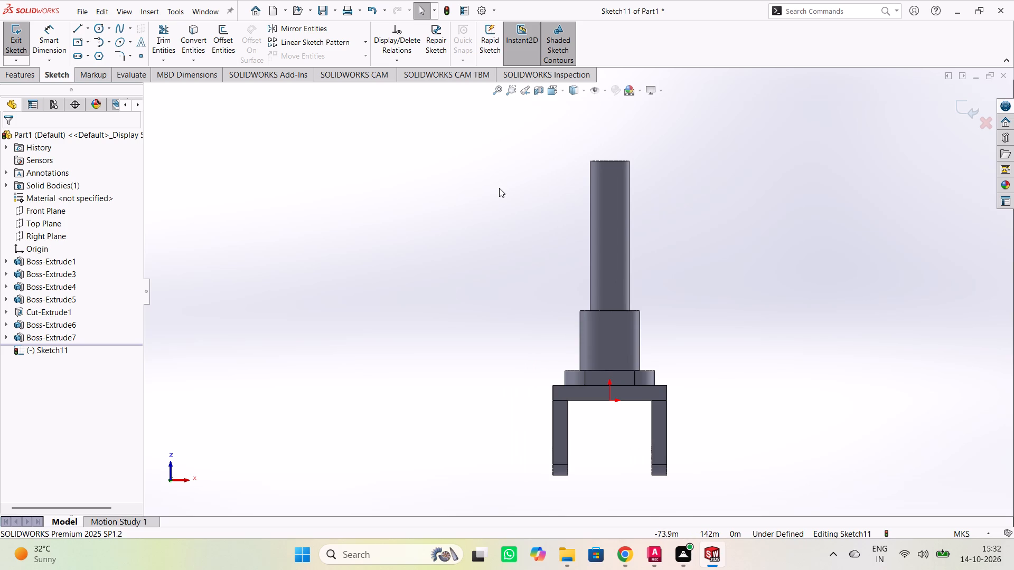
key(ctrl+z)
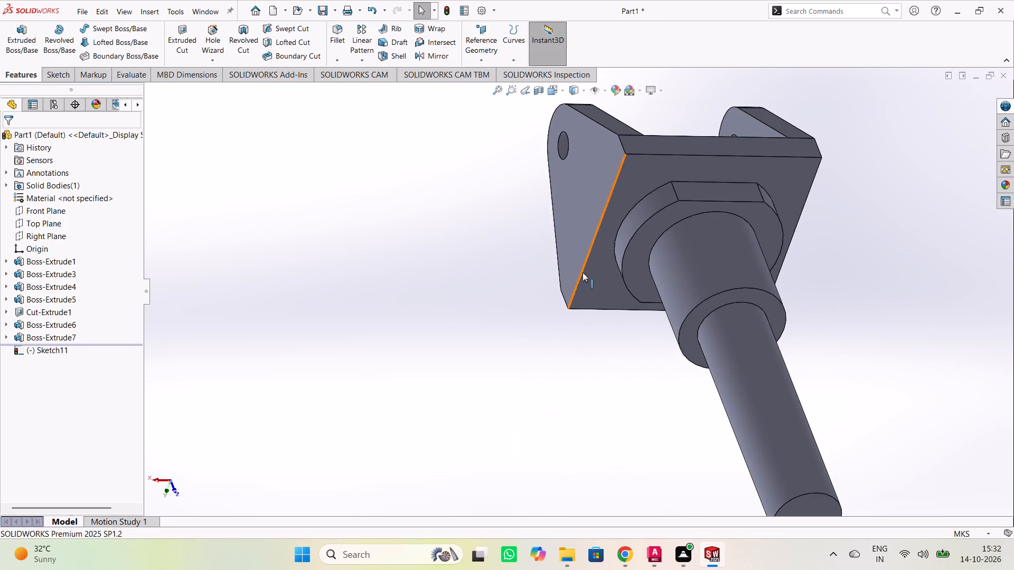
Start a new sketch on the free end face of the 26 m diameter shank.
scroll(565, 347, down, 2)
scroll(585, 342, up, 2)
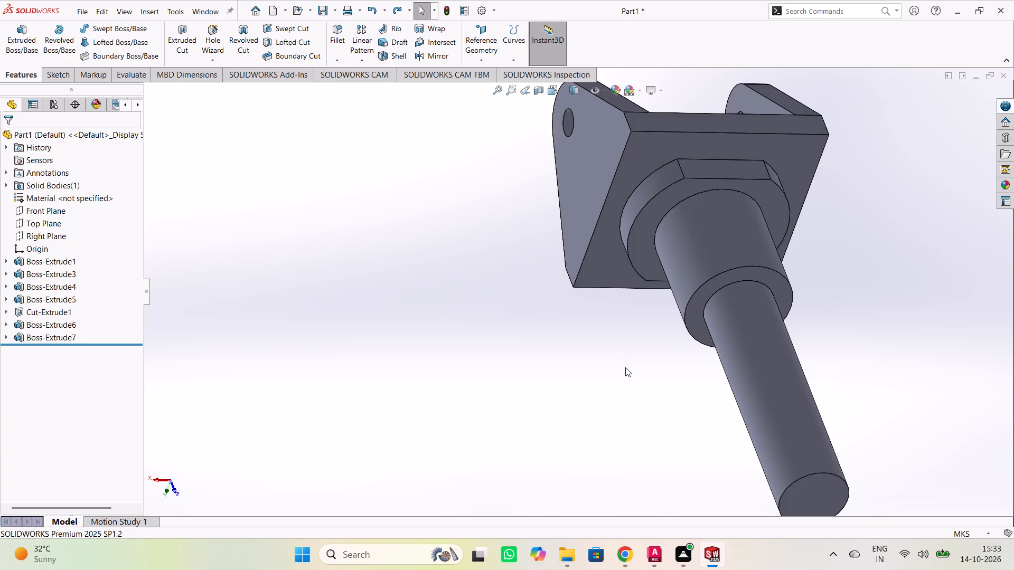
scroll(625, 367, up, 1)
click(782, 468)
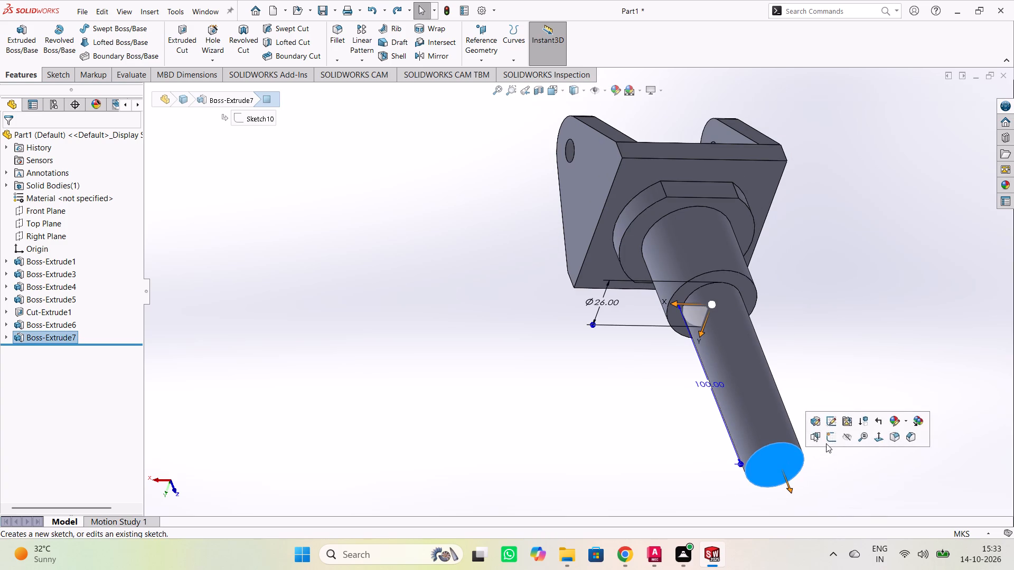
click(825, 440)
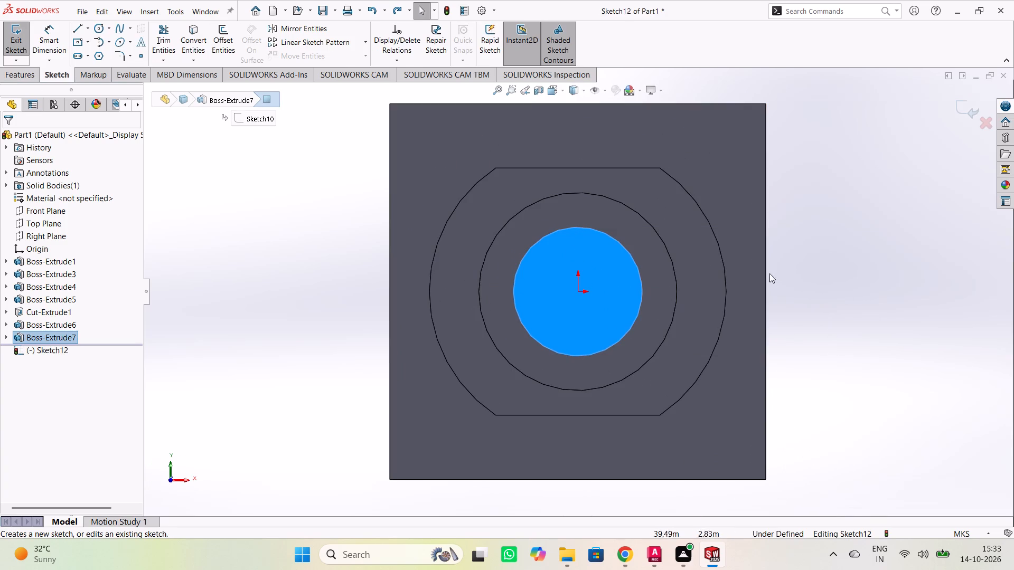
click(215, 232)
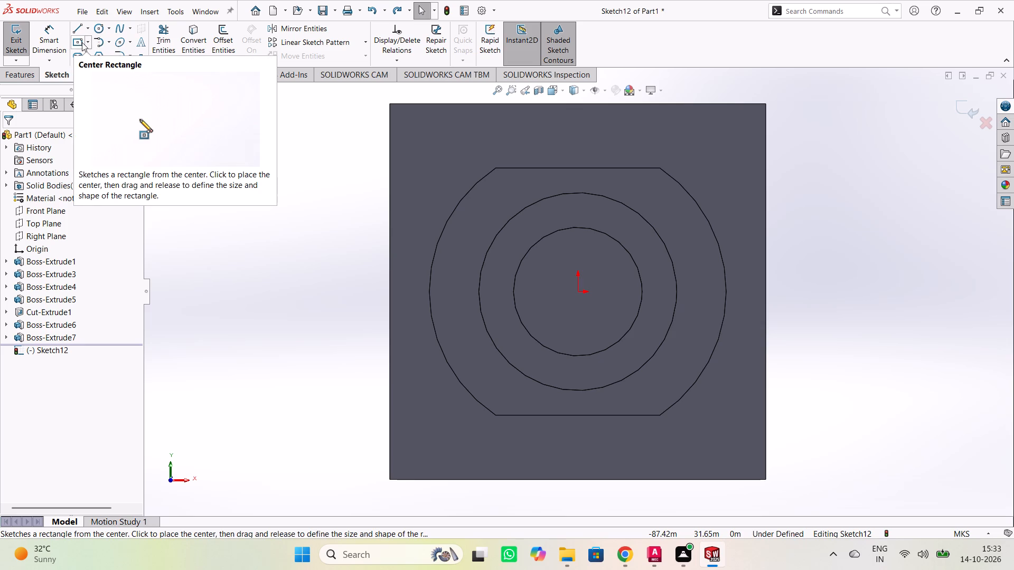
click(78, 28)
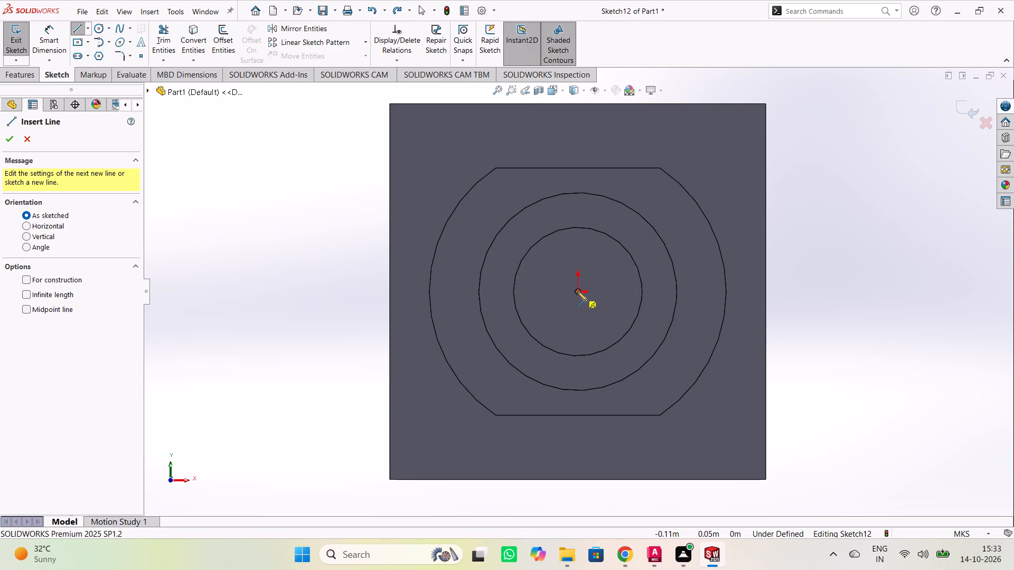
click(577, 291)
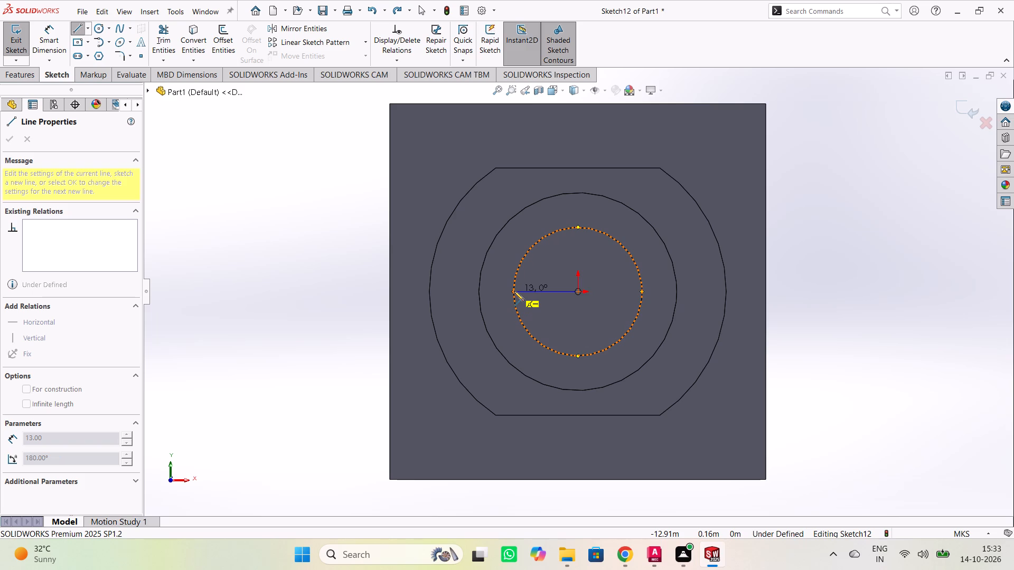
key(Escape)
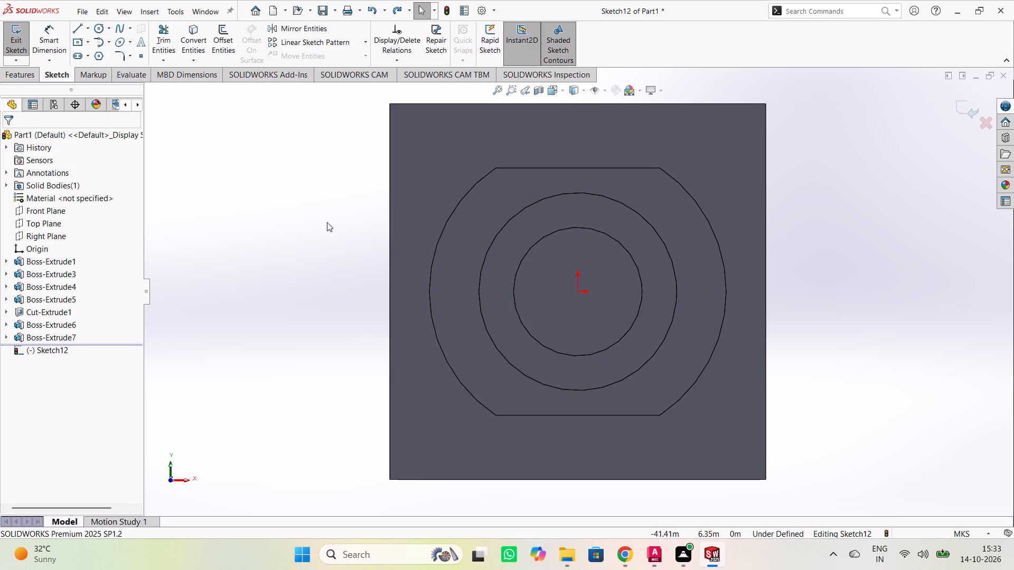
Sketch a center rectangle about 26.68 m by 10.03 m, centred vertically above the origin and covering the upper part of the shank circle.
click(75, 43)
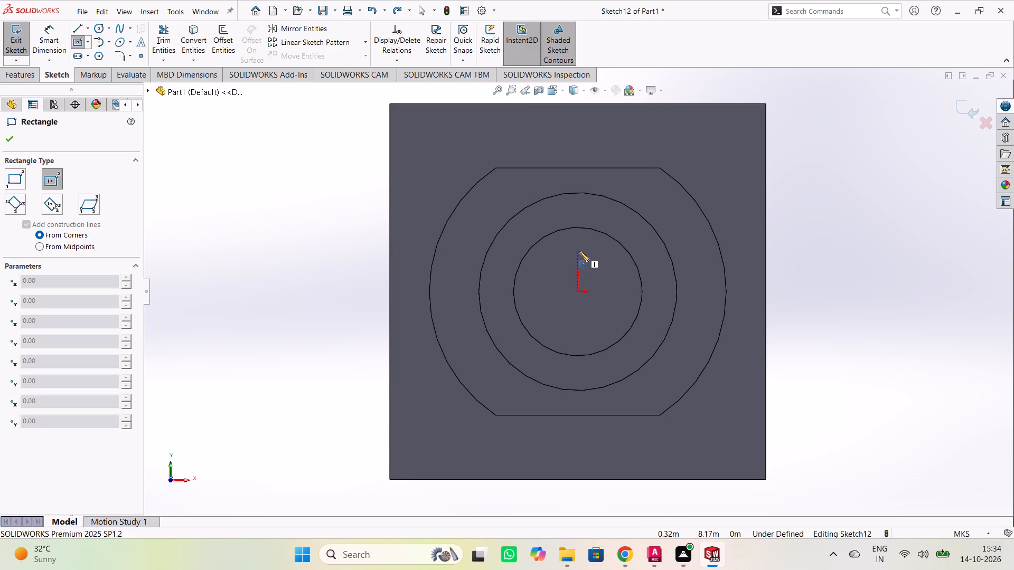
click(579, 251)
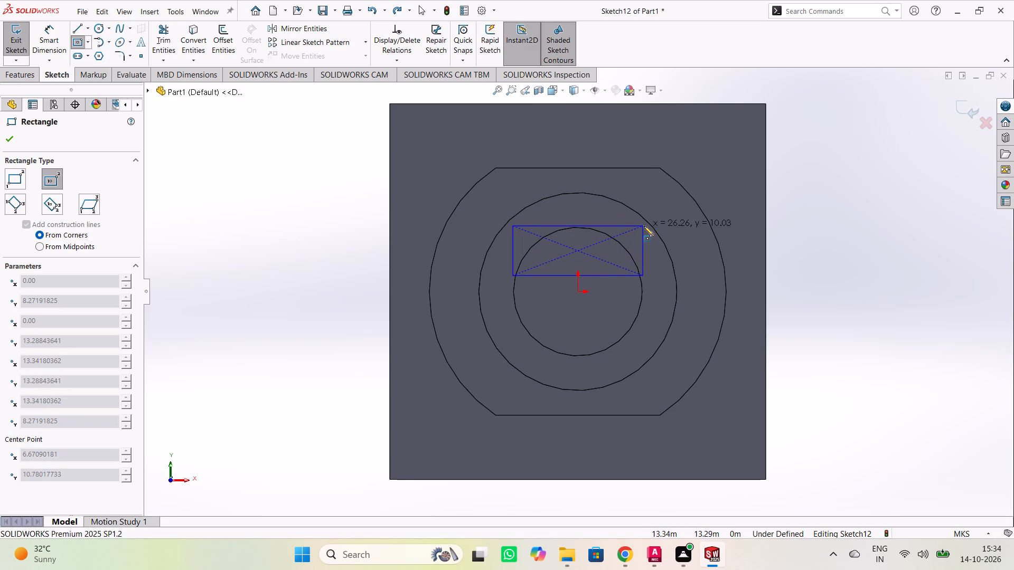
click(644, 226)
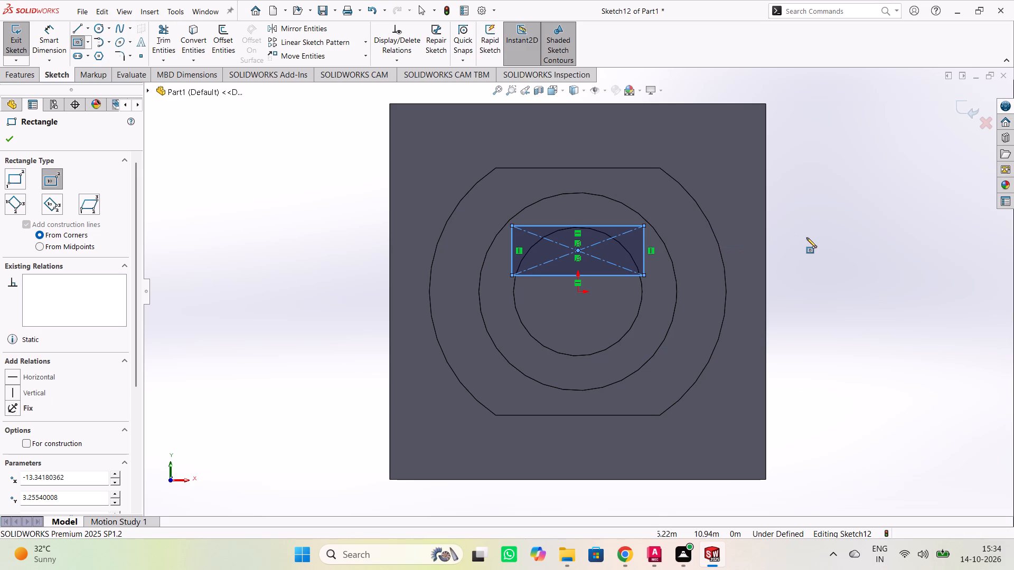
click(808, 238)
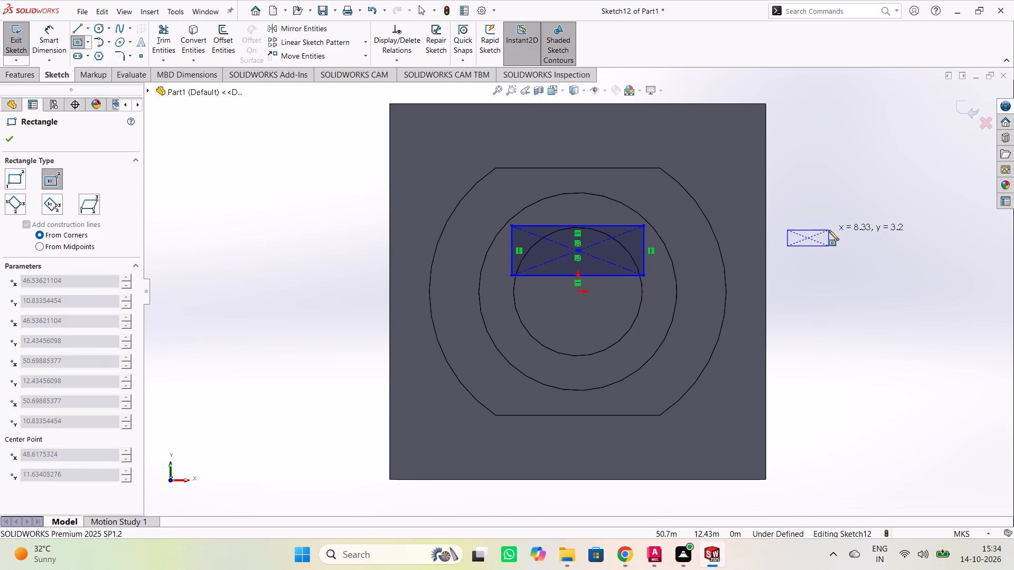
key(Escape)
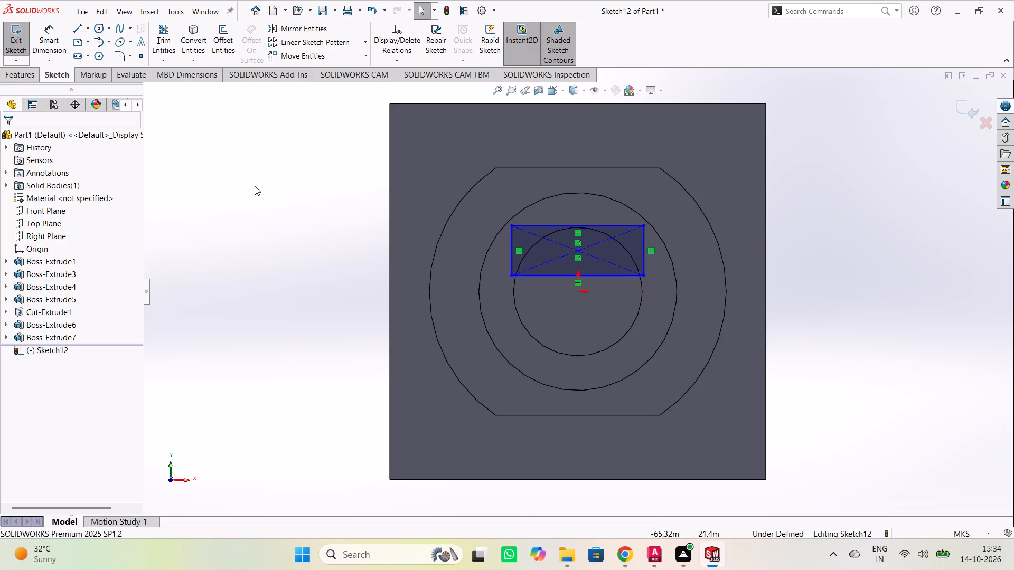
click(255, 186)
Dimension the rectangle's width along its top edge, keeping the drawn size.
right_click(267, 194)
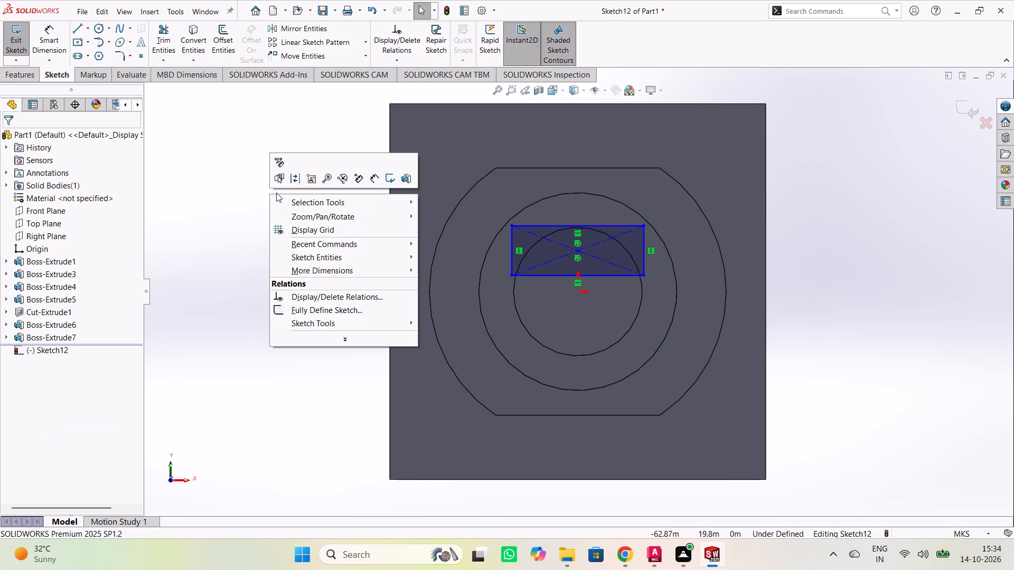
click(371, 177)
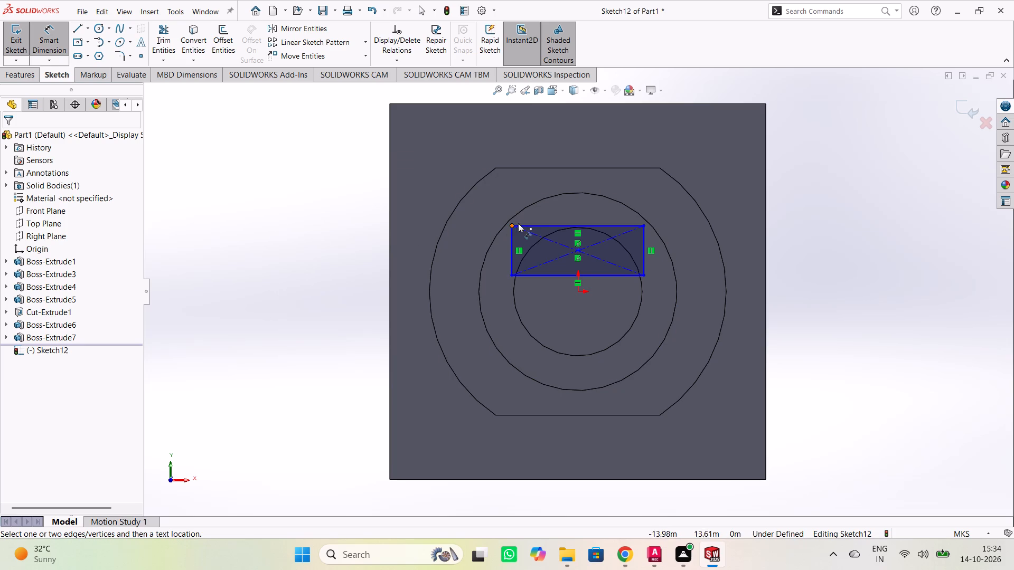
click(552, 225)
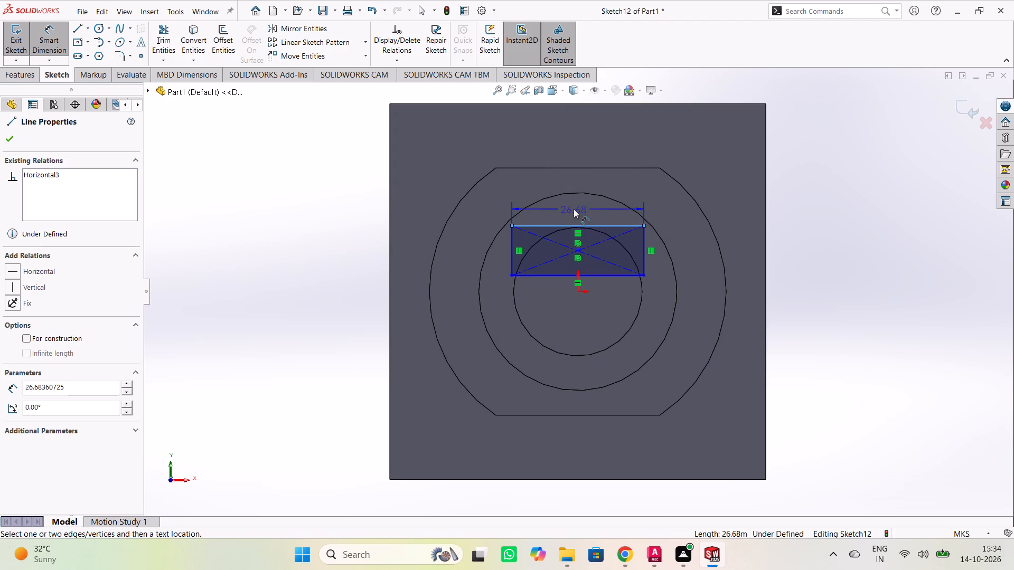
click(573, 211)
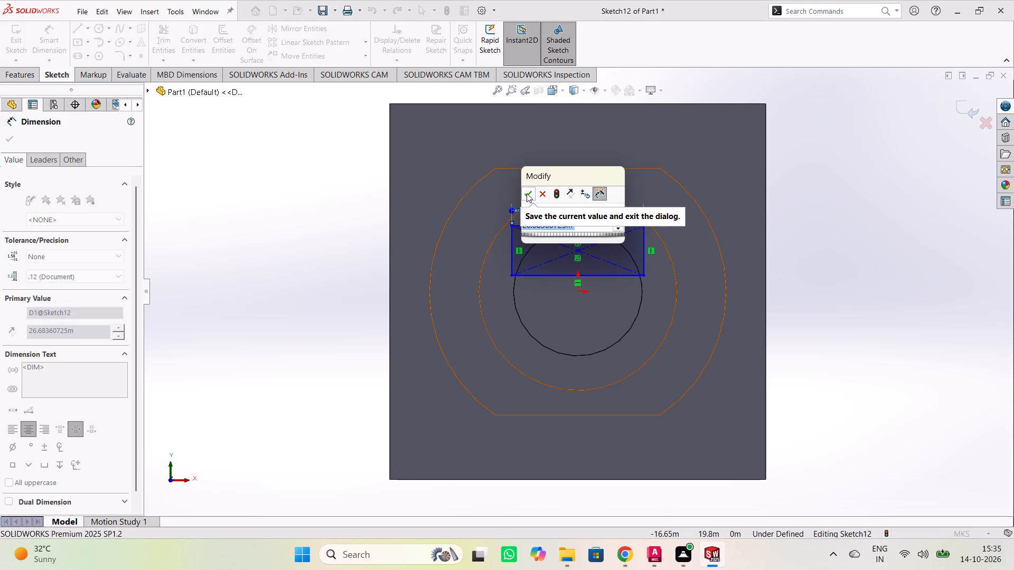
click(527, 193)
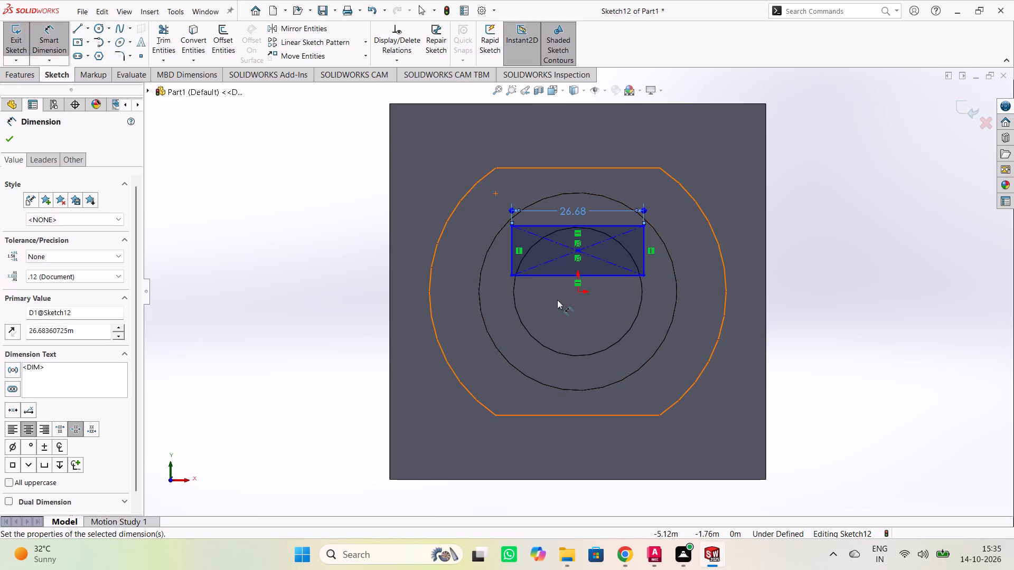
Dimension the distance from the origin to the rectangle's bottom edge as 8 m.
scroll(547, 321, down, 3)
scroll(634, 240, down, 1)
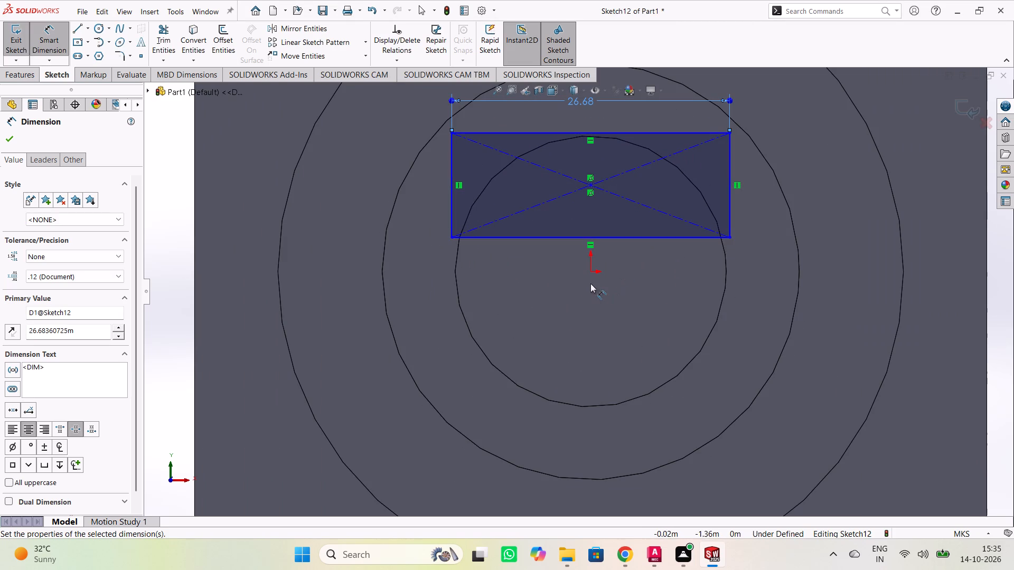
click(594, 273)
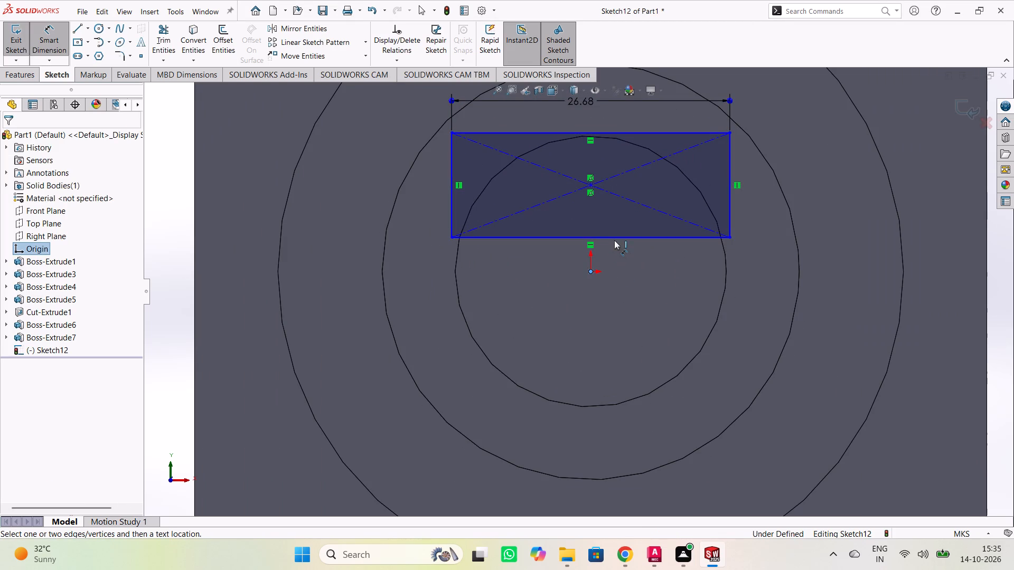
click(615, 238)
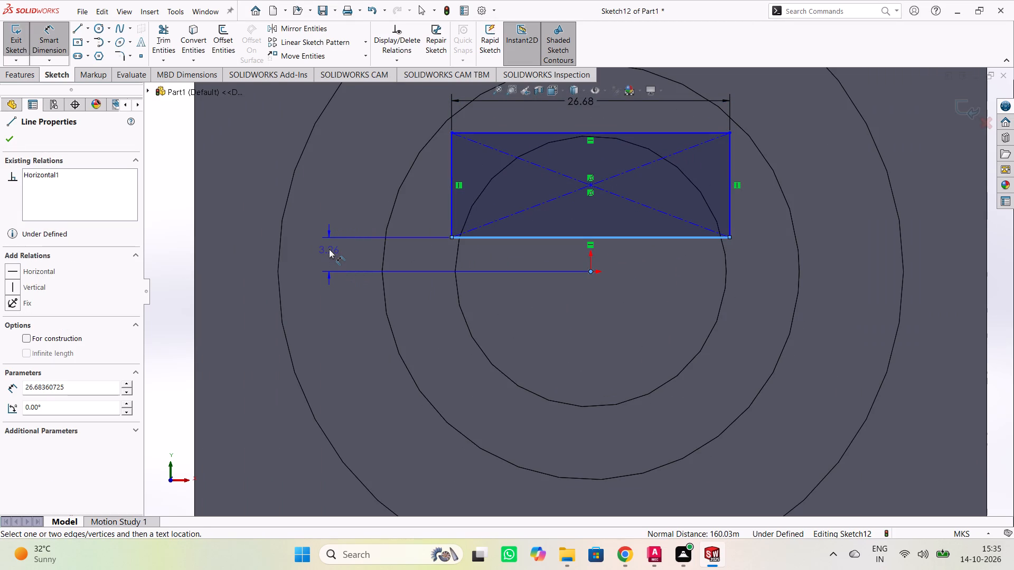
click(329, 249)
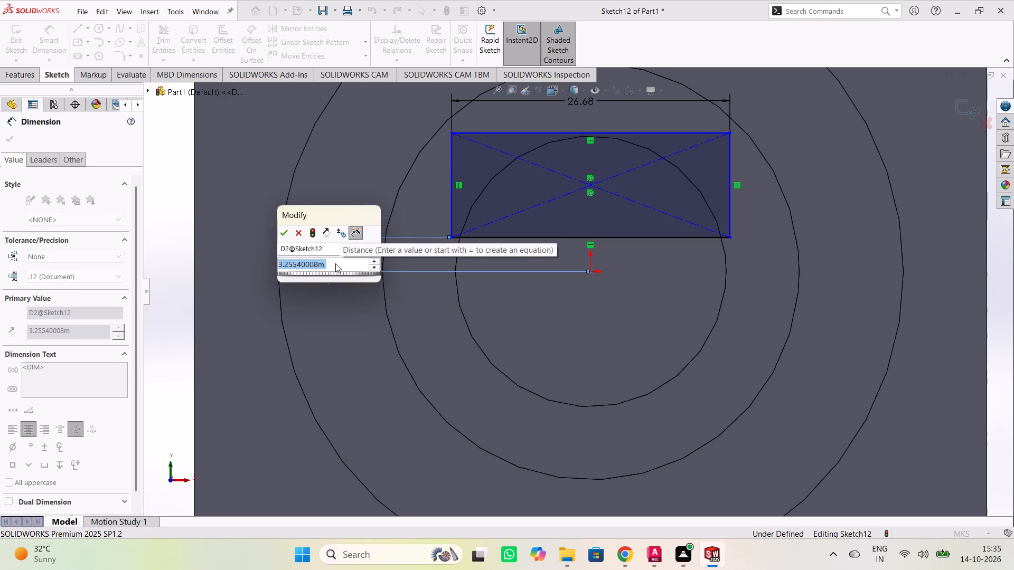
key(8)
key(Return)
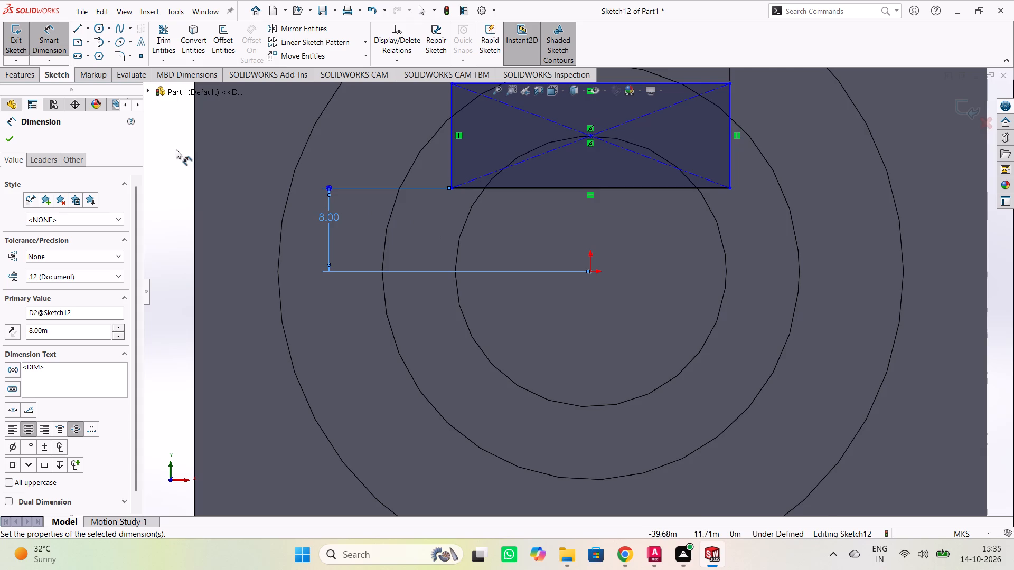
Dimension the rectangle's height along its left edge, keeping the drawn size.
scroll(176, 149, down, 3)
scroll(316, 172, up, 1)
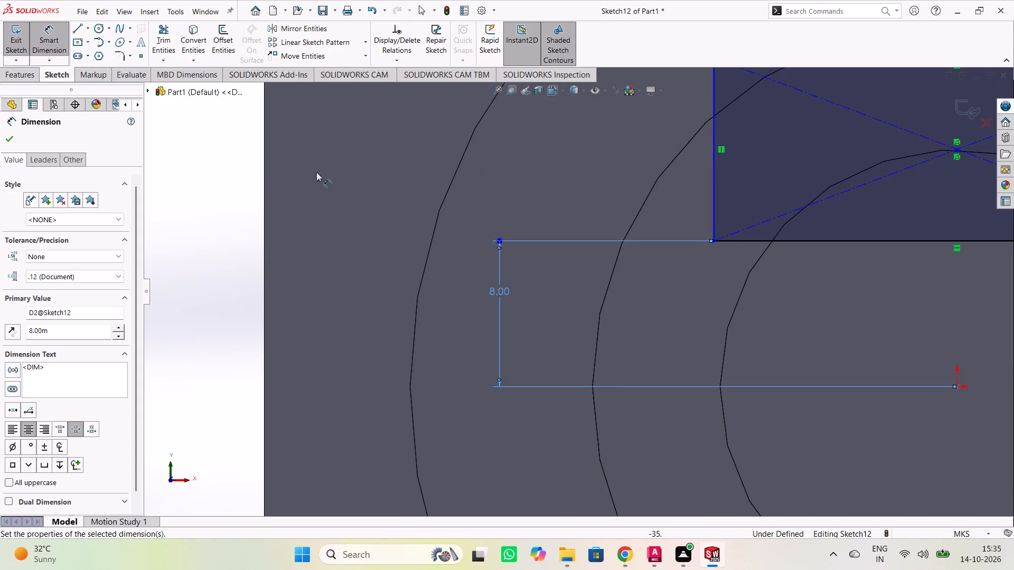
scroll(316, 172, up, 2)
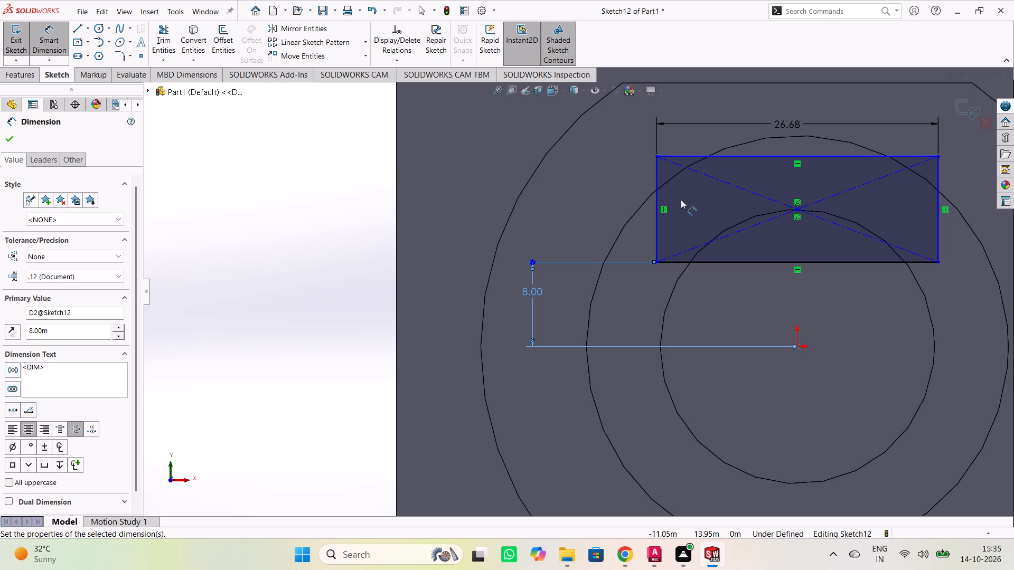
click(331, 225)
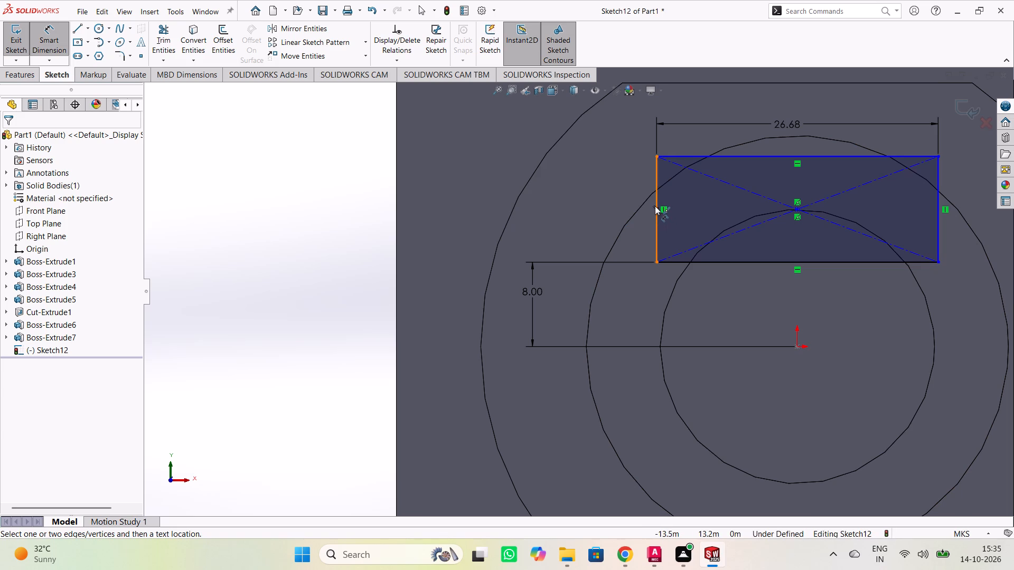
click(655, 175)
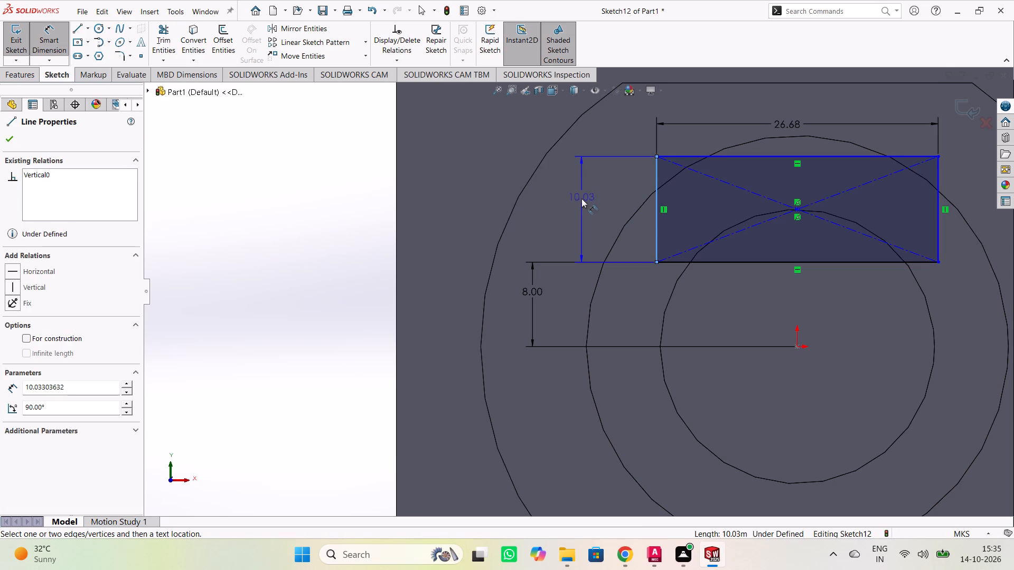
click(581, 200)
click(282, 190)
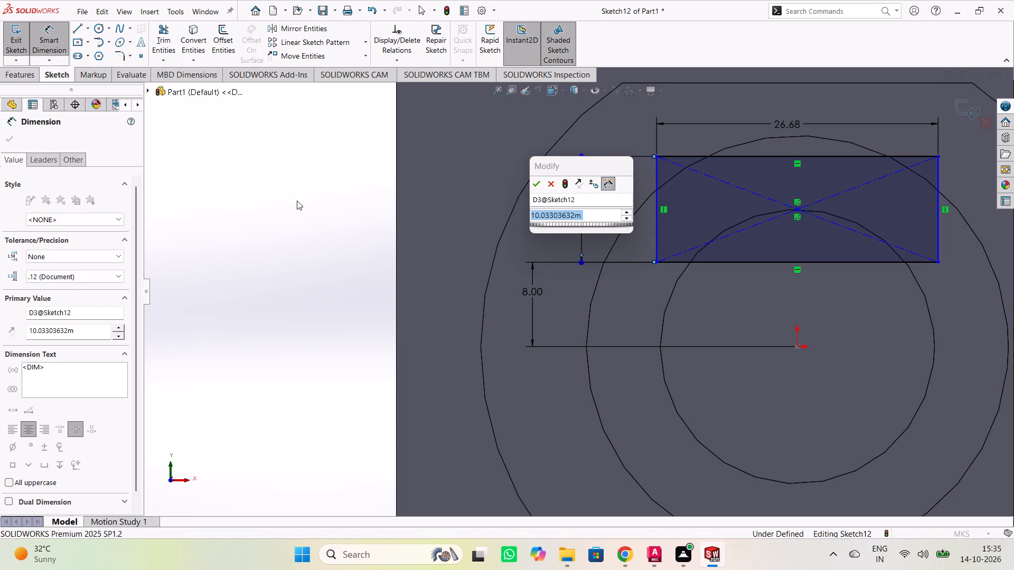
click(533, 183)
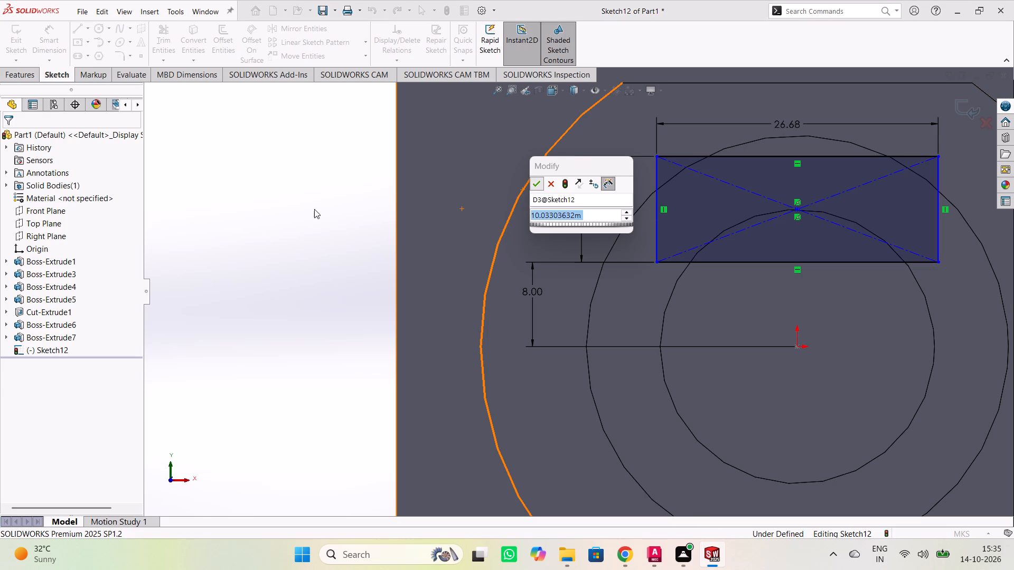
click(314, 209)
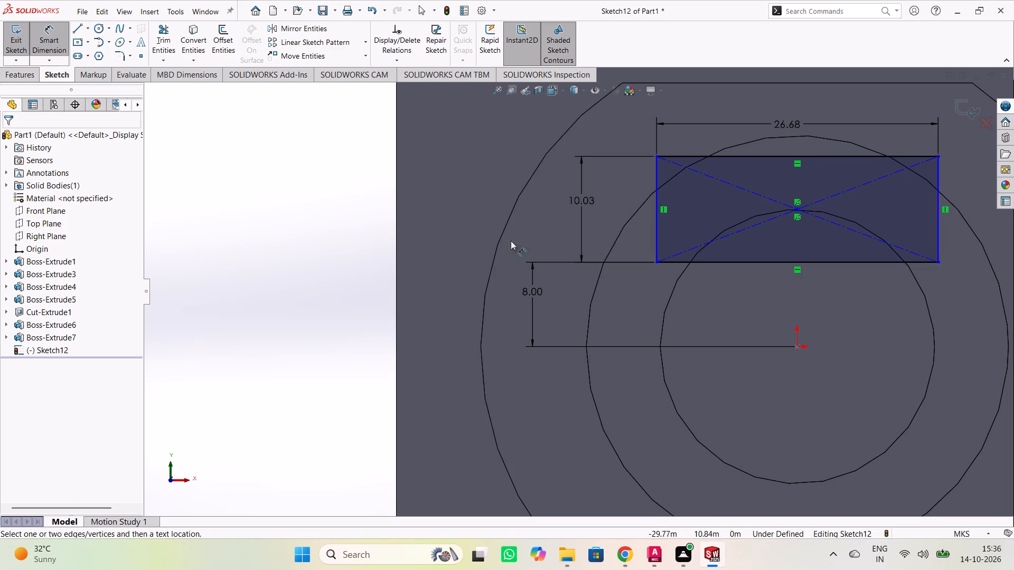
Dimension the horizontal distance from the origin to the rectangle's left edge, keeping the drawn value.
click(797, 346)
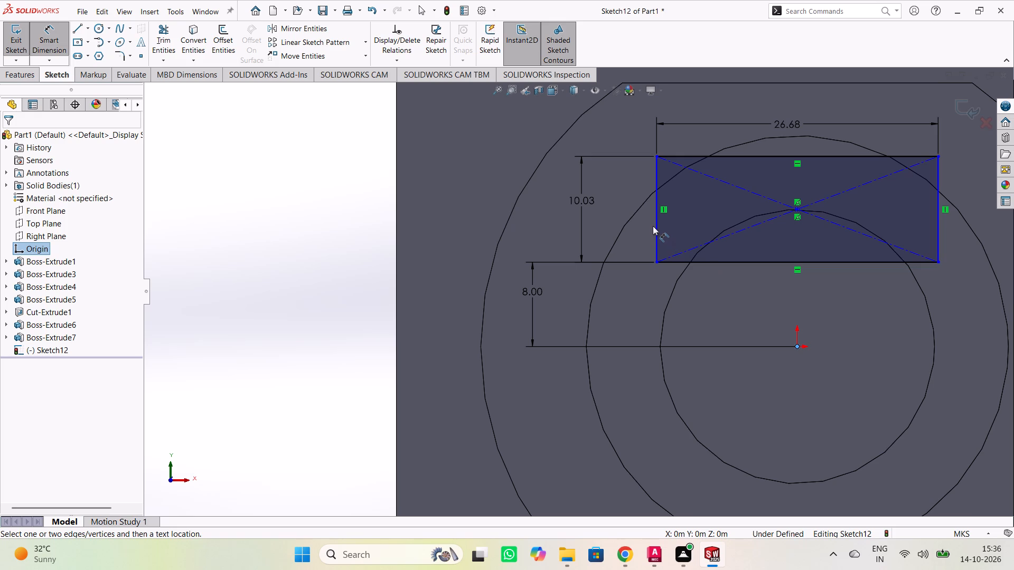
click(655, 226)
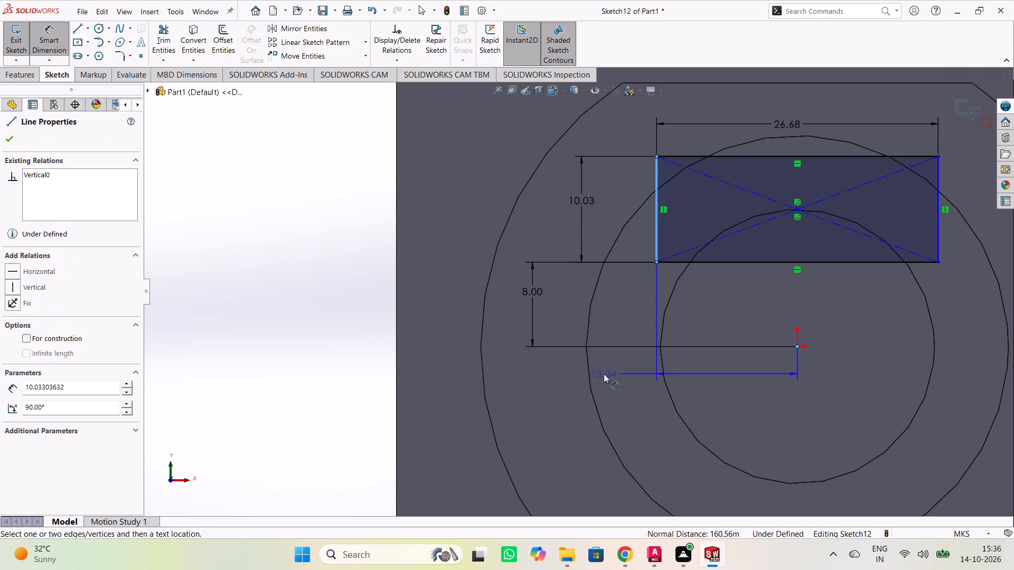
click(604, 374)
click(255, 284)
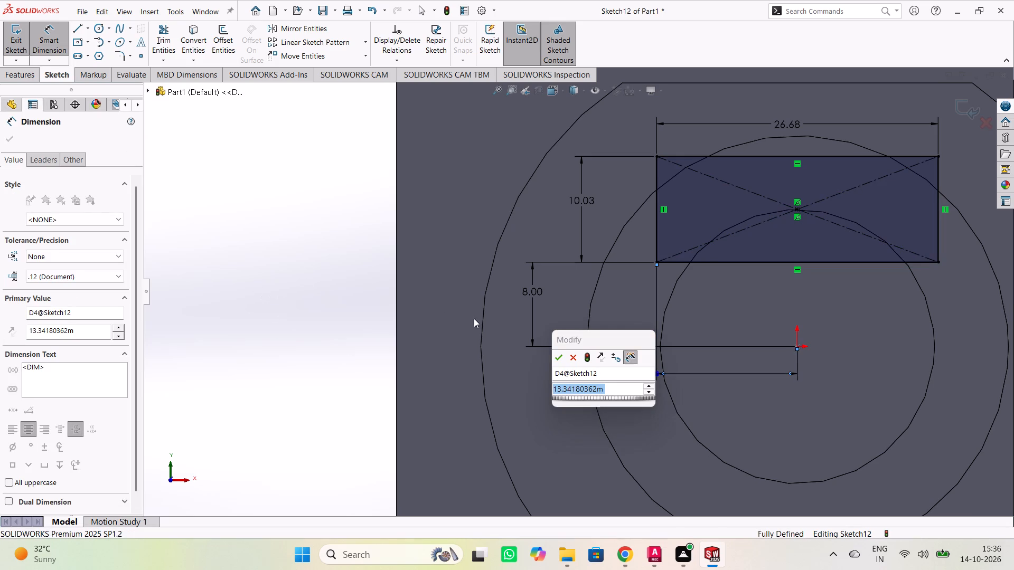
click(557, 361)
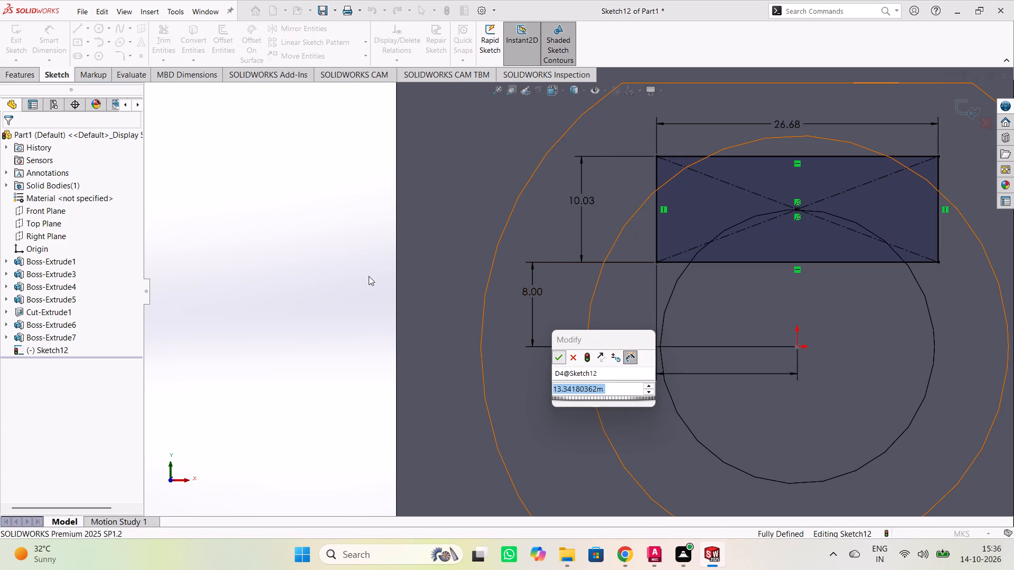
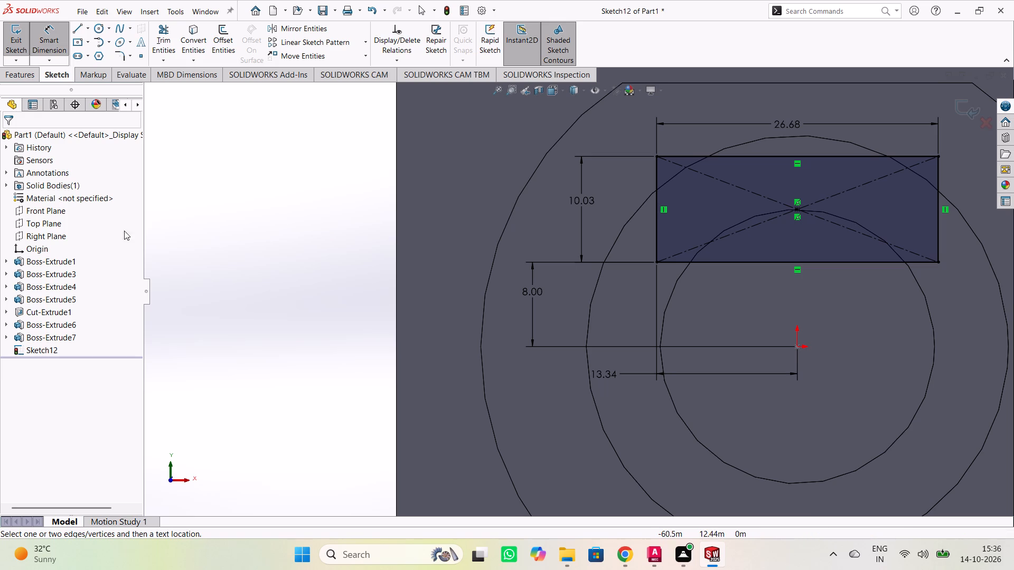
Cut the rectangle sketch into the shank end with a blind Extruded Cut 60 m deep.
key(Escape)
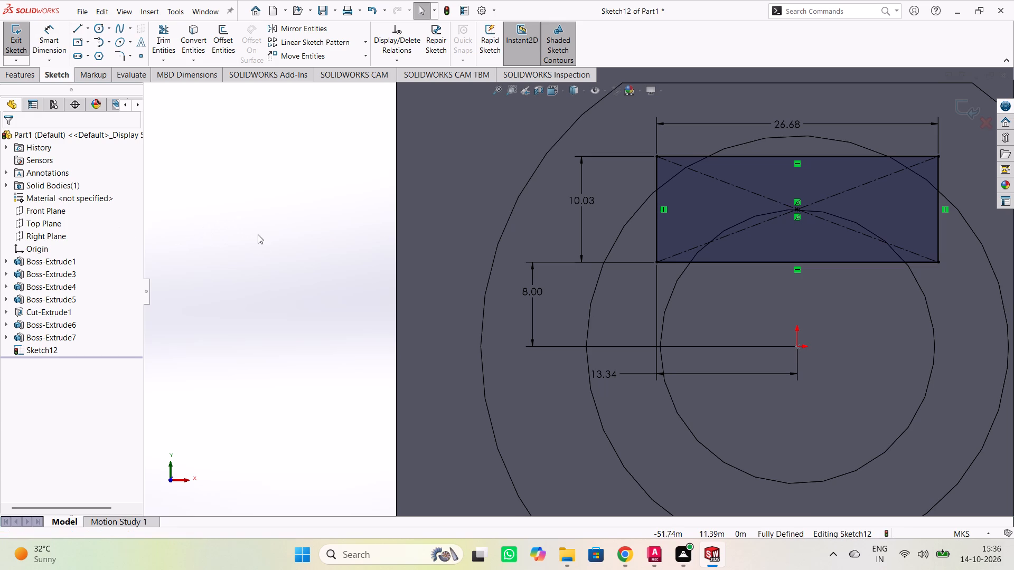
middle_drag(236, 222, 264, 240)
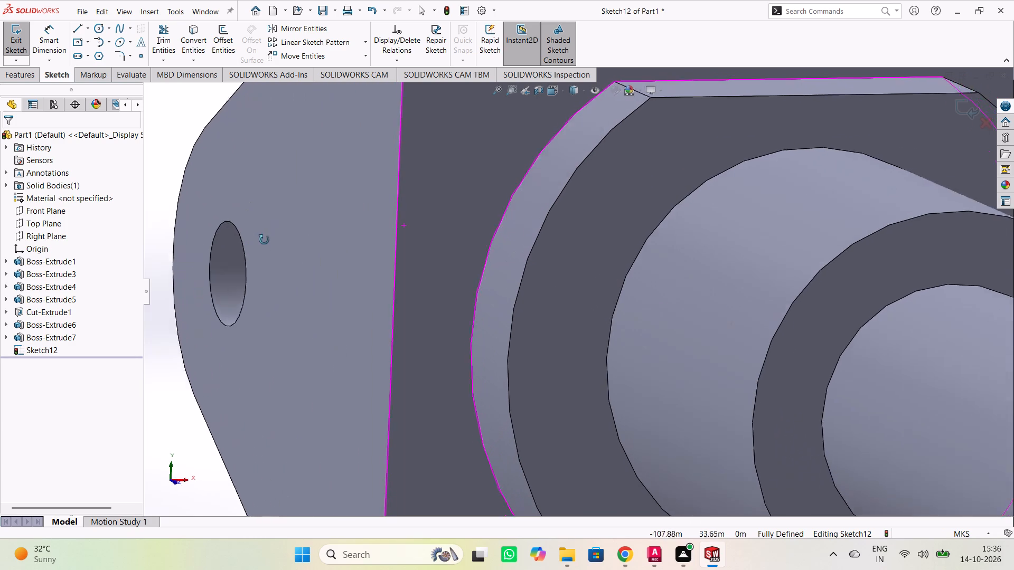
middle_drag(264, 240, 270, 230)
scroll(281, 233, down, 2)
scroll(291, 241, up, 8)
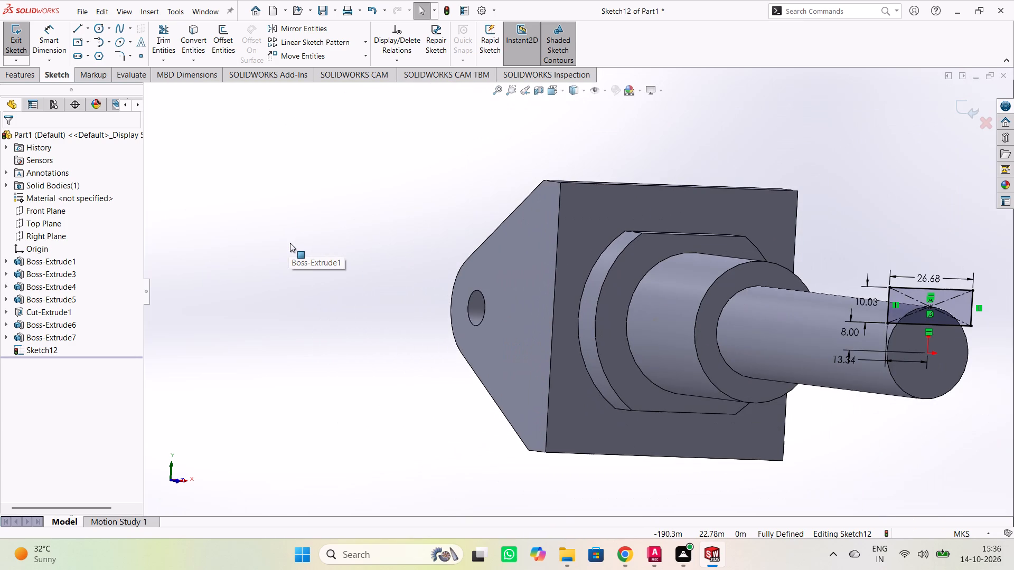
click(29, 70)
click(185, 39)
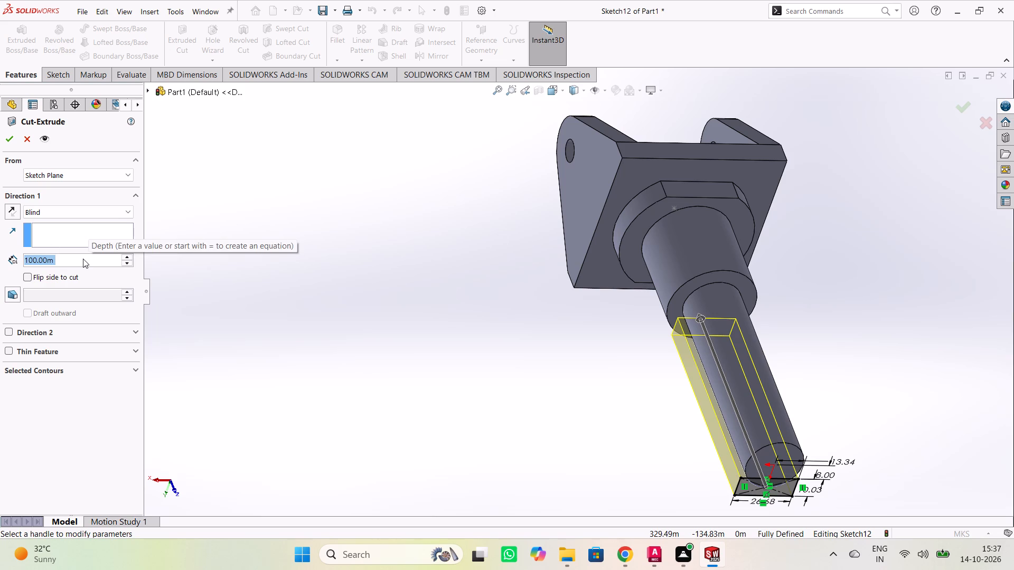
text(100)
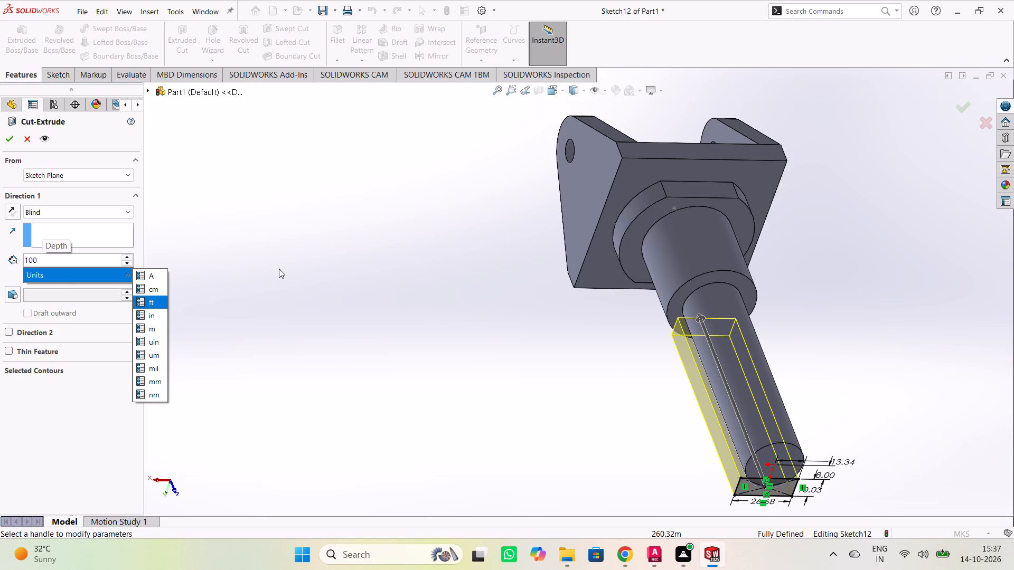
key(Return)
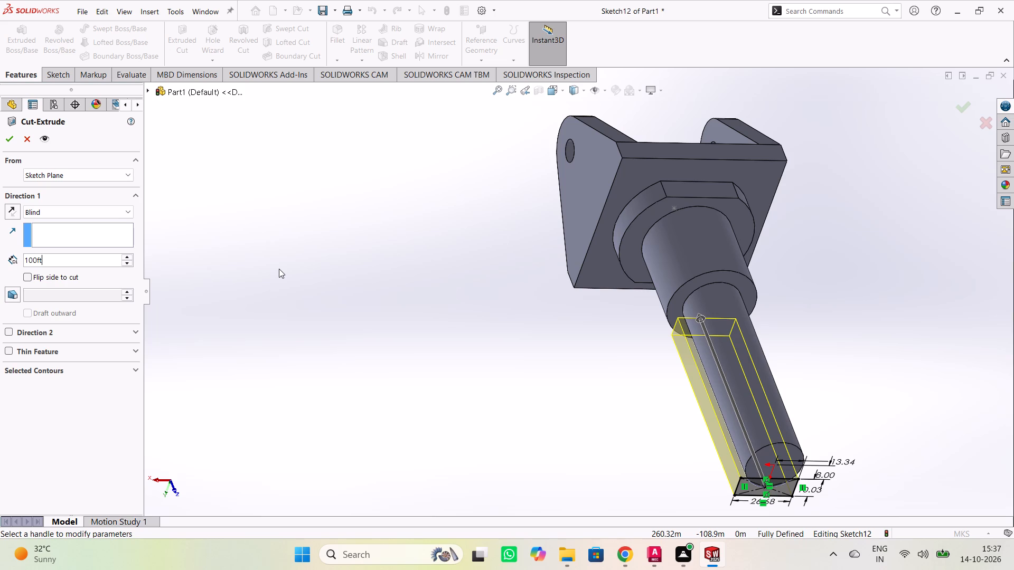
drag(84, 260, 18, 258)
text(60)
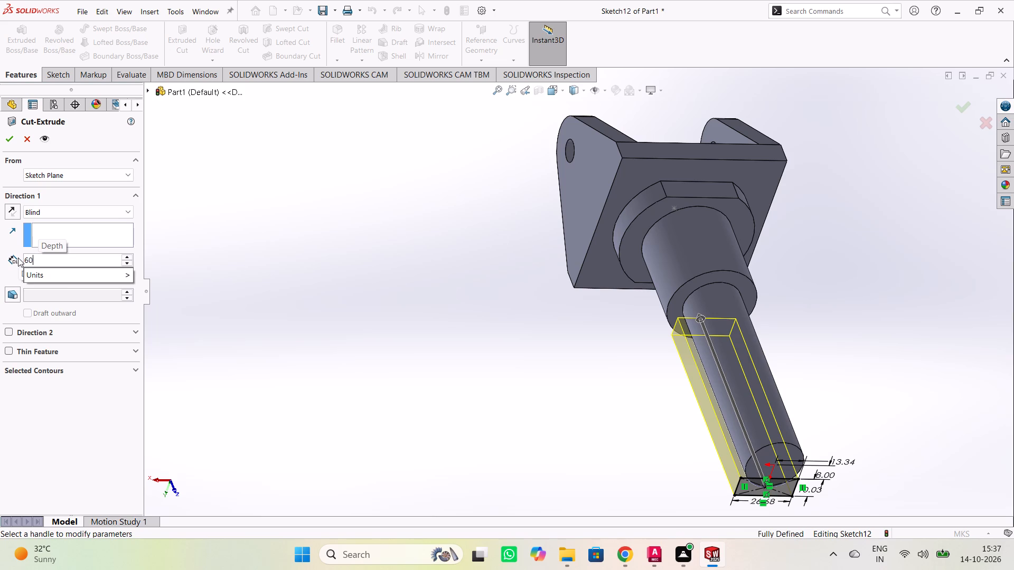
key(Return)
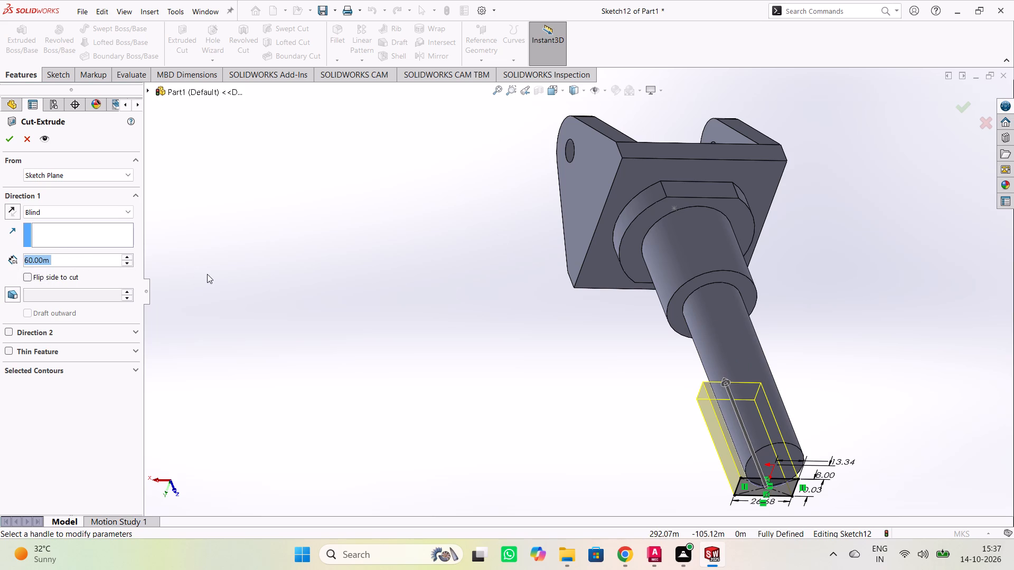
click(11, 140)
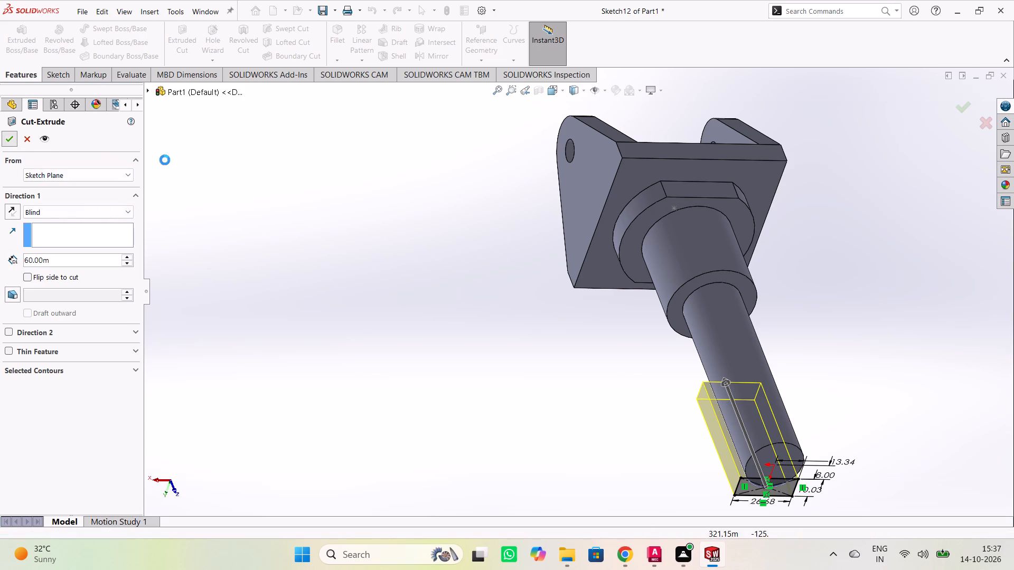
click(332, 253)
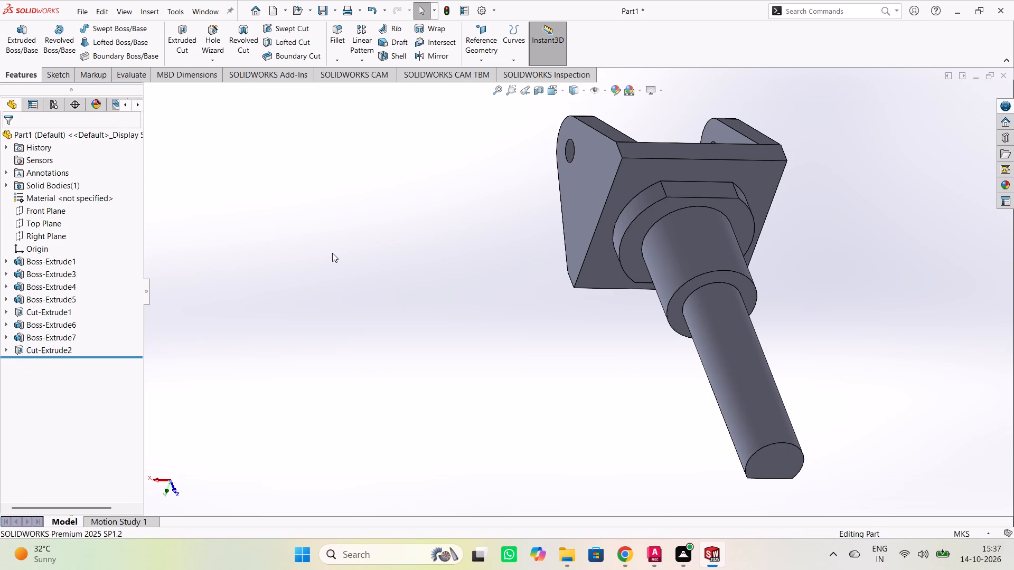
Examine the bracket from several sides, including the lugs, the back boss and the flat cut on the shank.
middle_drag(336, 264, 500, 205)
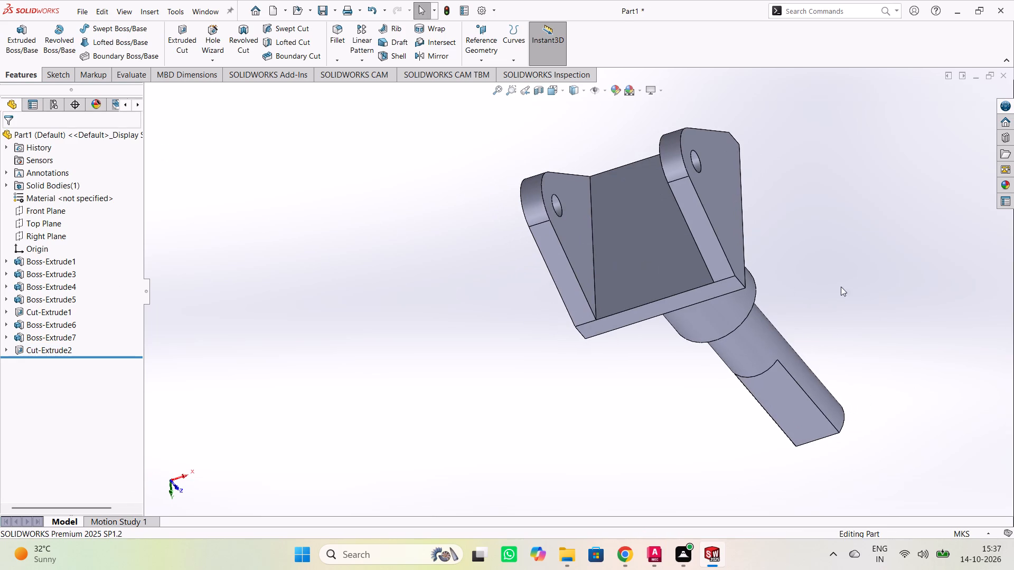
scroll(922, 272, up, 1)
middle_drag(923, 272, 449, 254)
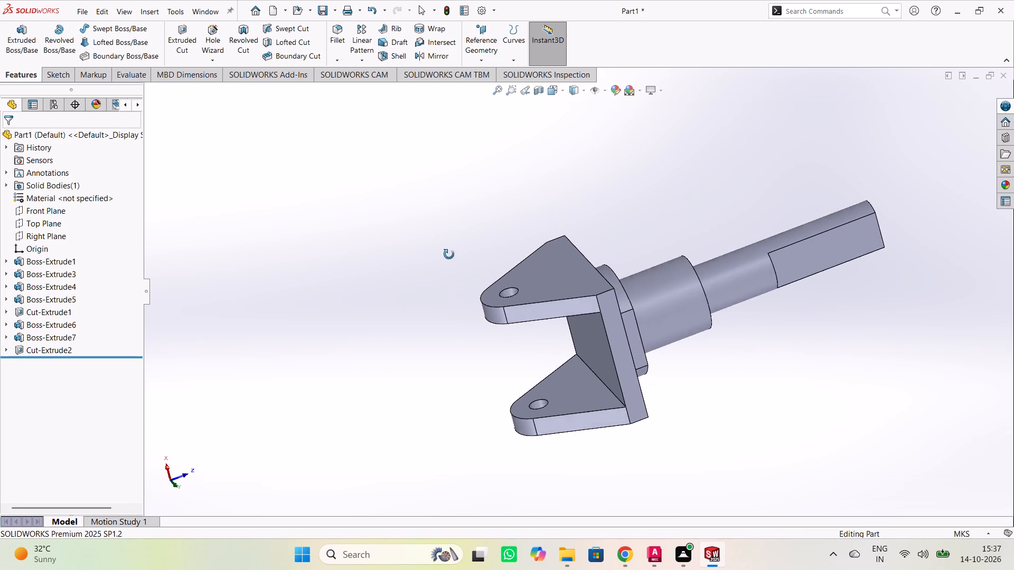
middle_drag(449, 254, 445, 240)
middle_drag(415, 357, 410, 244)
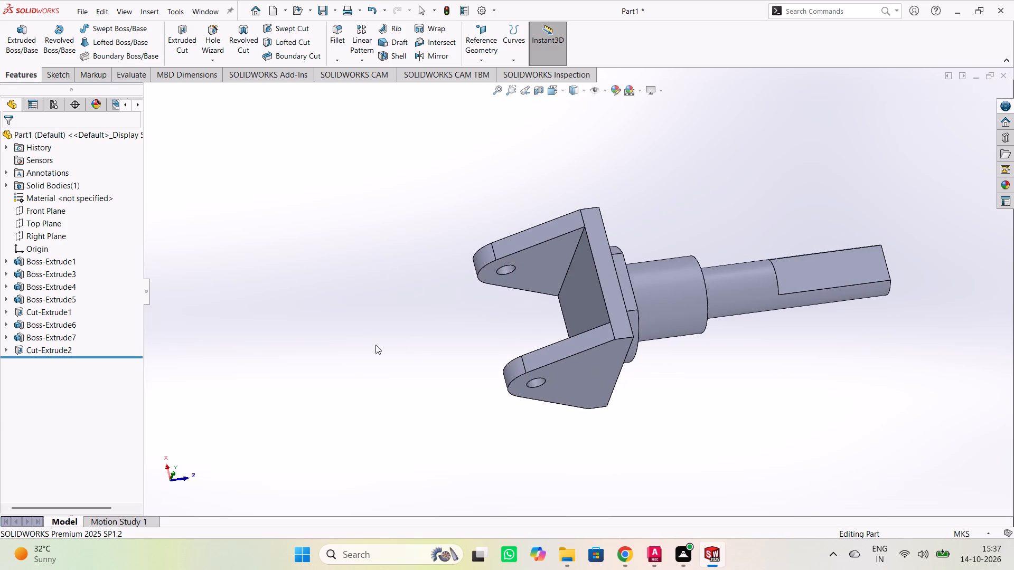
middle_drag(386, 368, 323, 328)
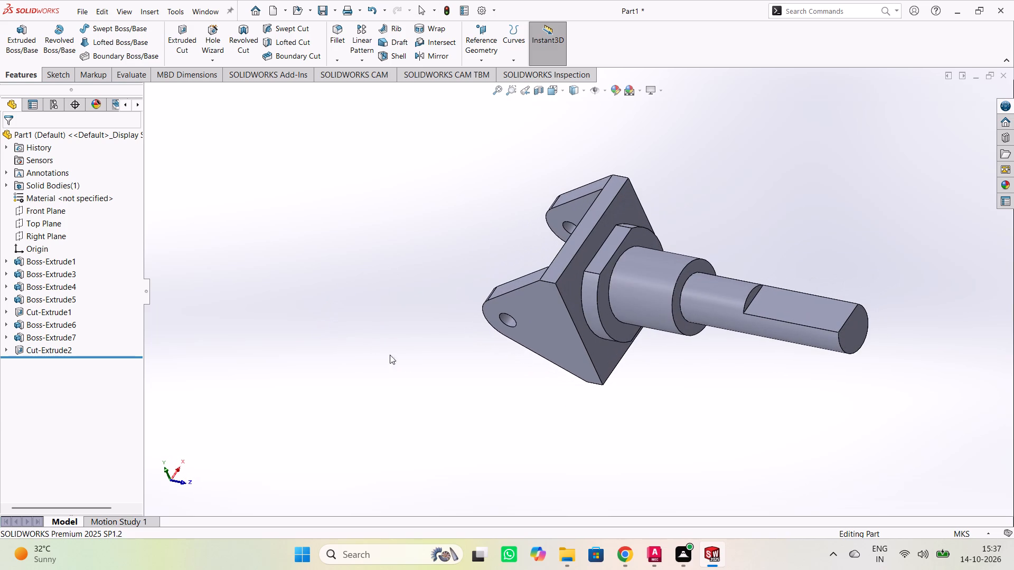
middle_drag(812, 400, 799, 464)
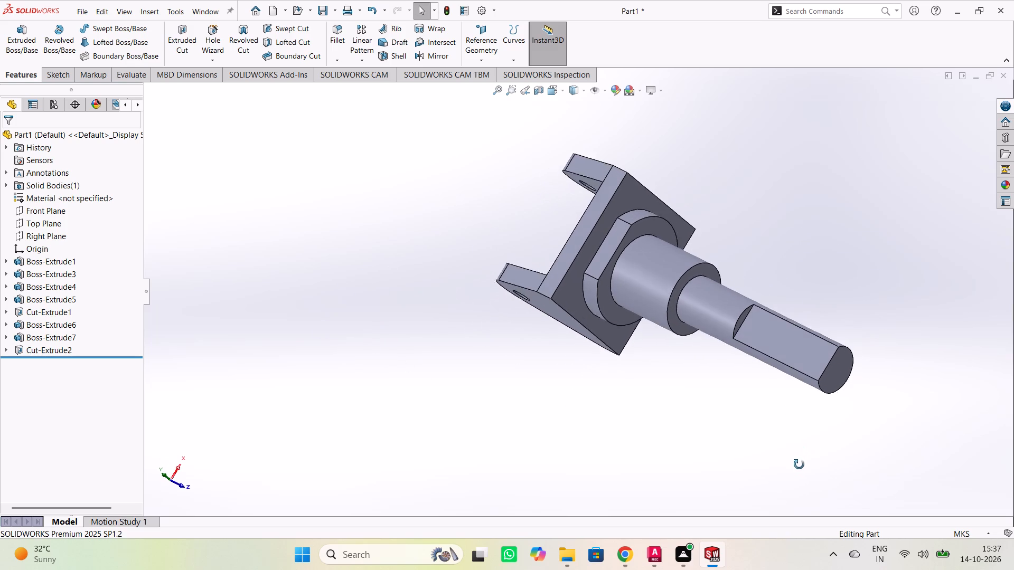
middle_drag(799, 464, 799, 470)
middle_drag(830, 282, 874, 296)
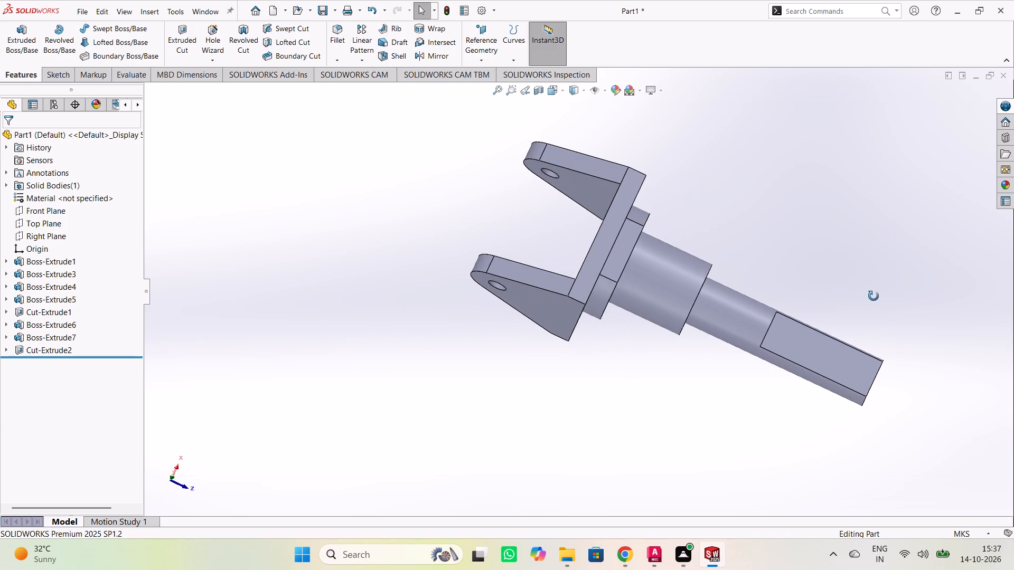
middle_drag(874, 296, 868, 283)
scroll(872, 272, up, 1)
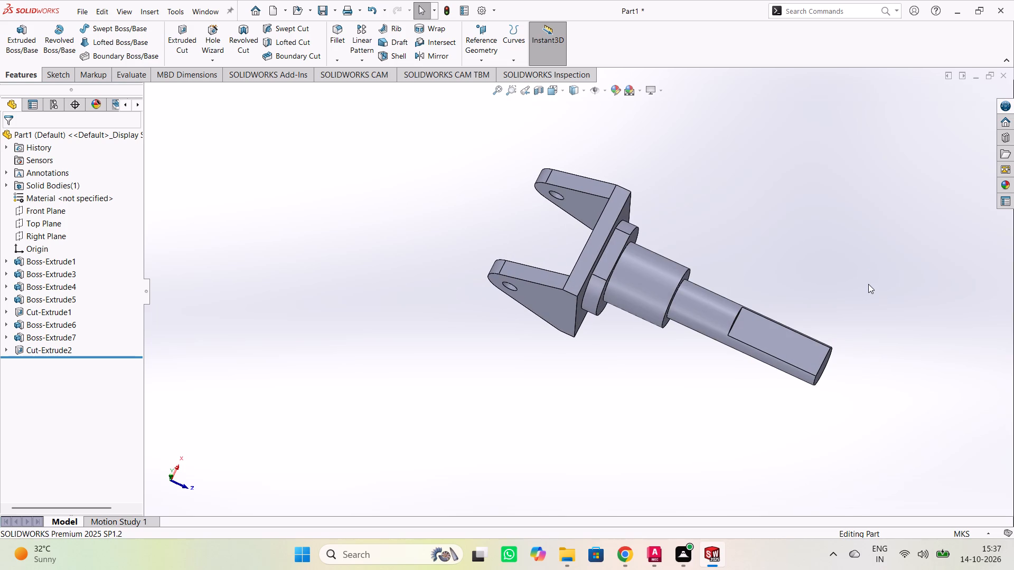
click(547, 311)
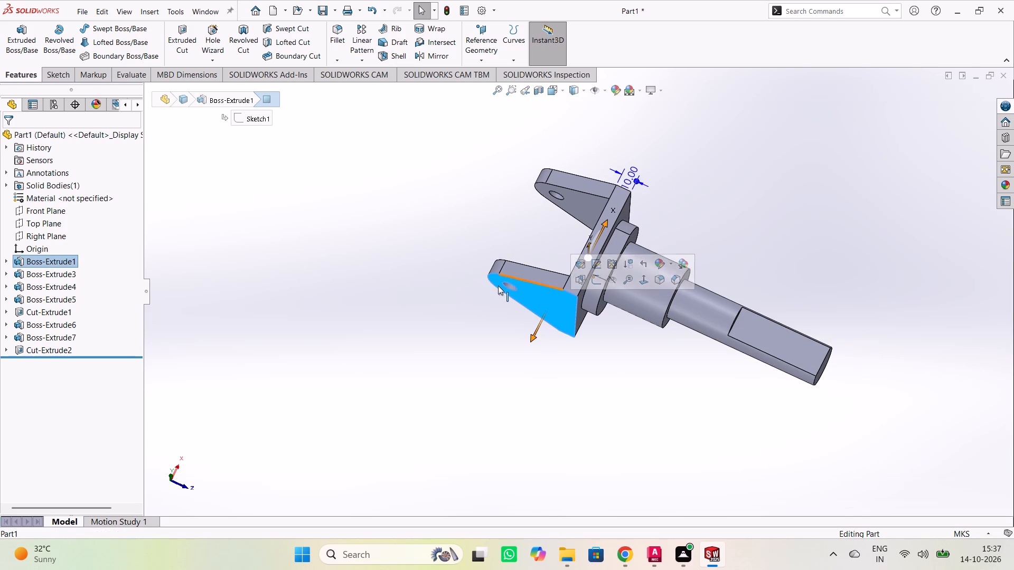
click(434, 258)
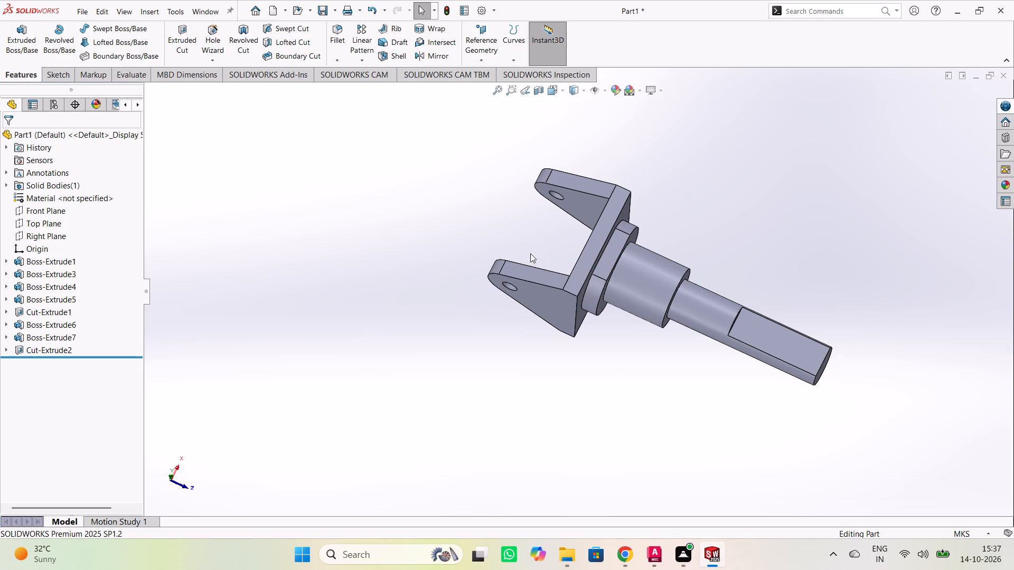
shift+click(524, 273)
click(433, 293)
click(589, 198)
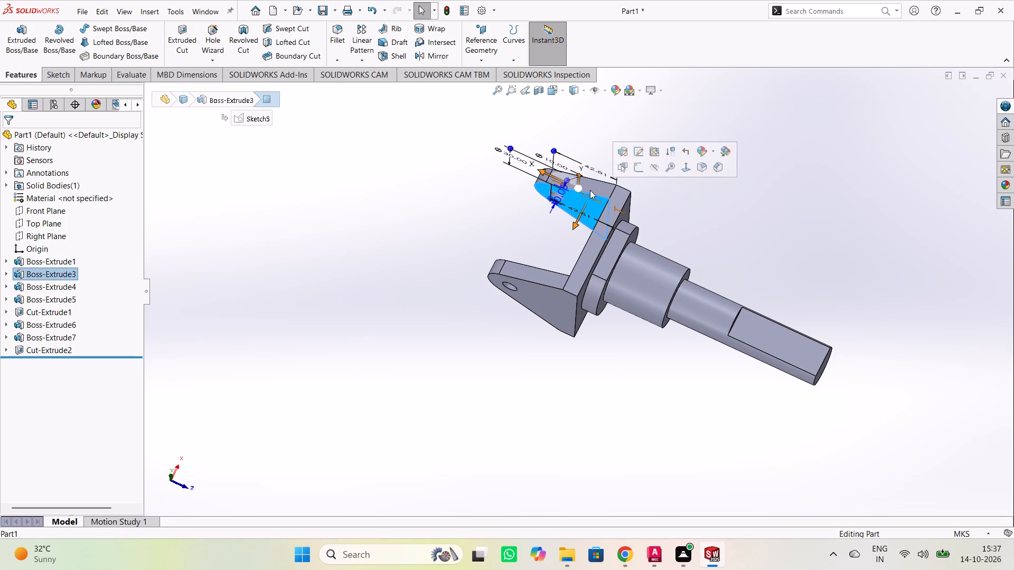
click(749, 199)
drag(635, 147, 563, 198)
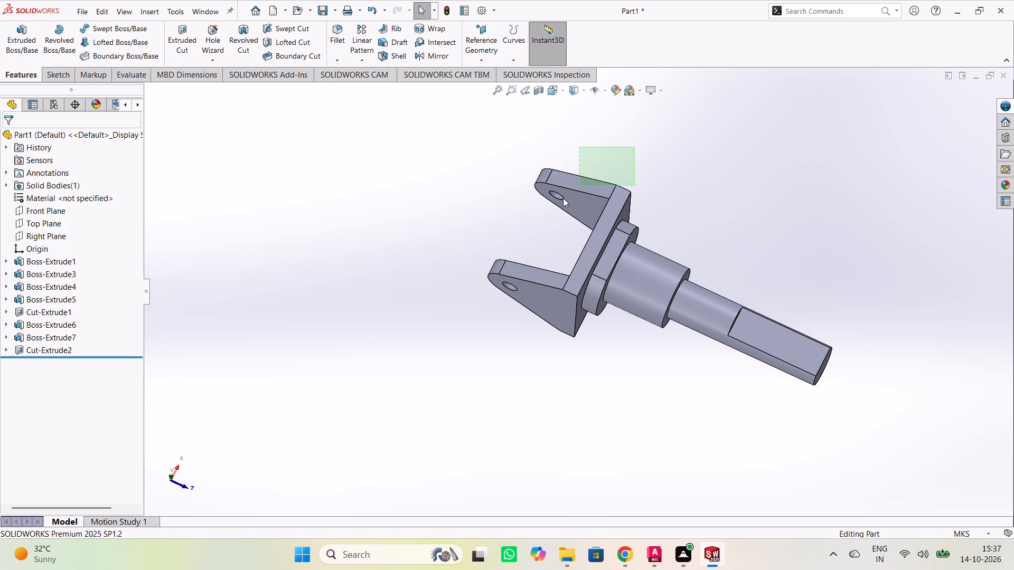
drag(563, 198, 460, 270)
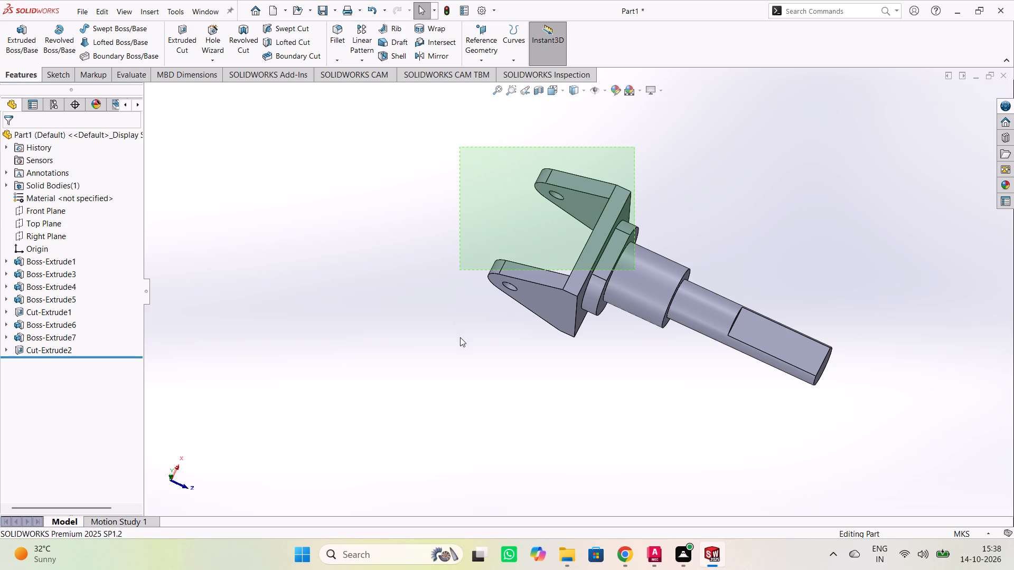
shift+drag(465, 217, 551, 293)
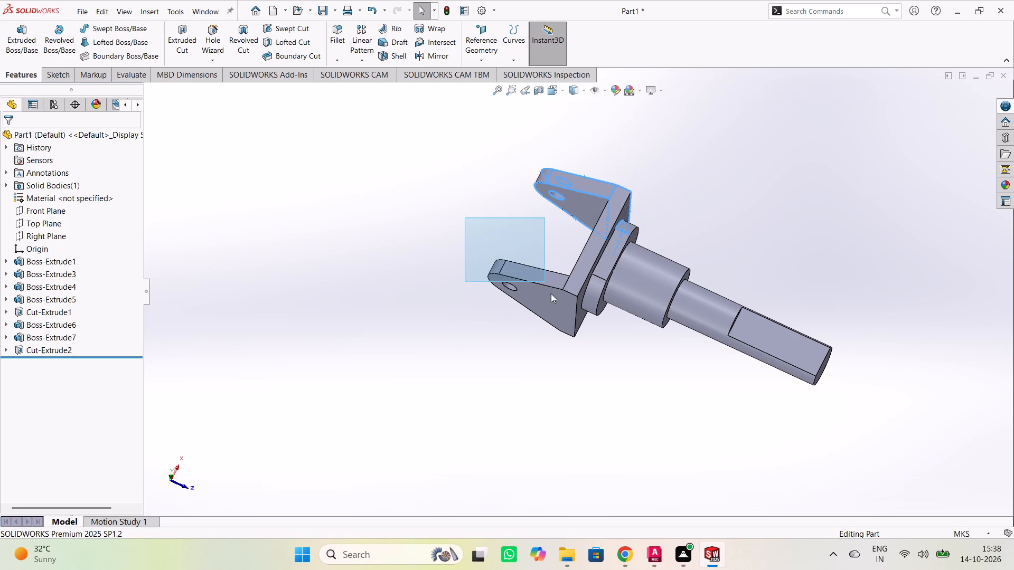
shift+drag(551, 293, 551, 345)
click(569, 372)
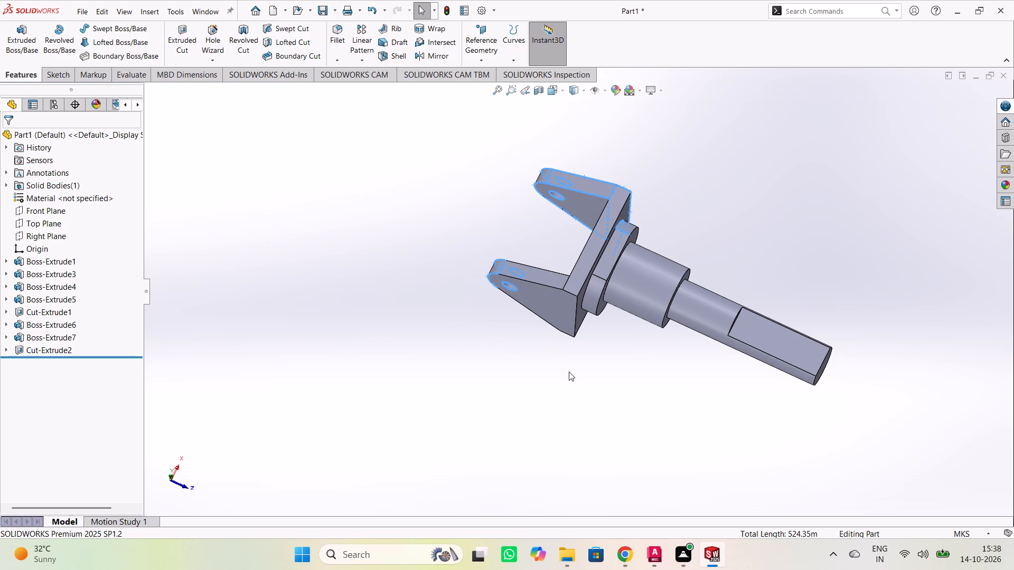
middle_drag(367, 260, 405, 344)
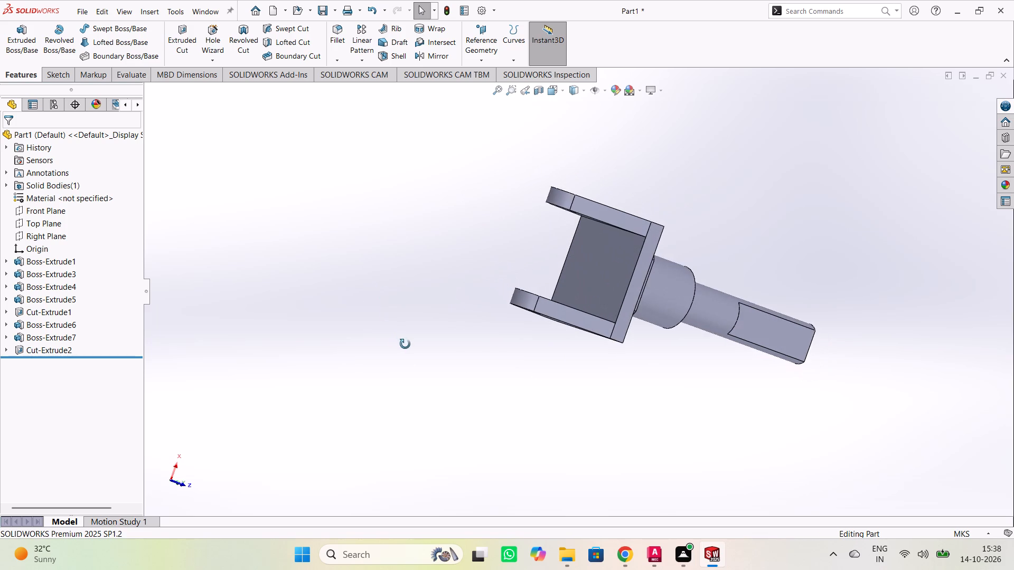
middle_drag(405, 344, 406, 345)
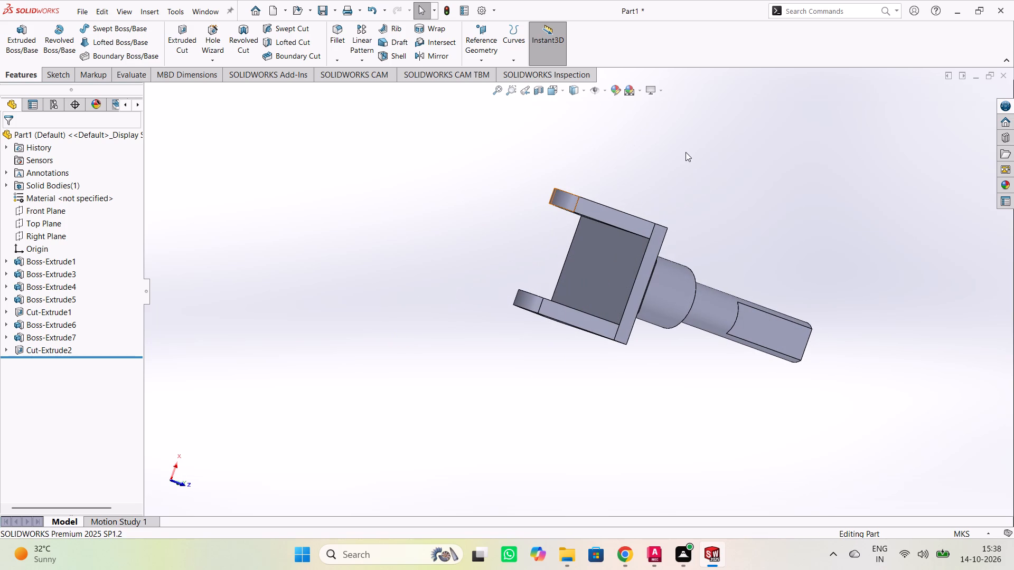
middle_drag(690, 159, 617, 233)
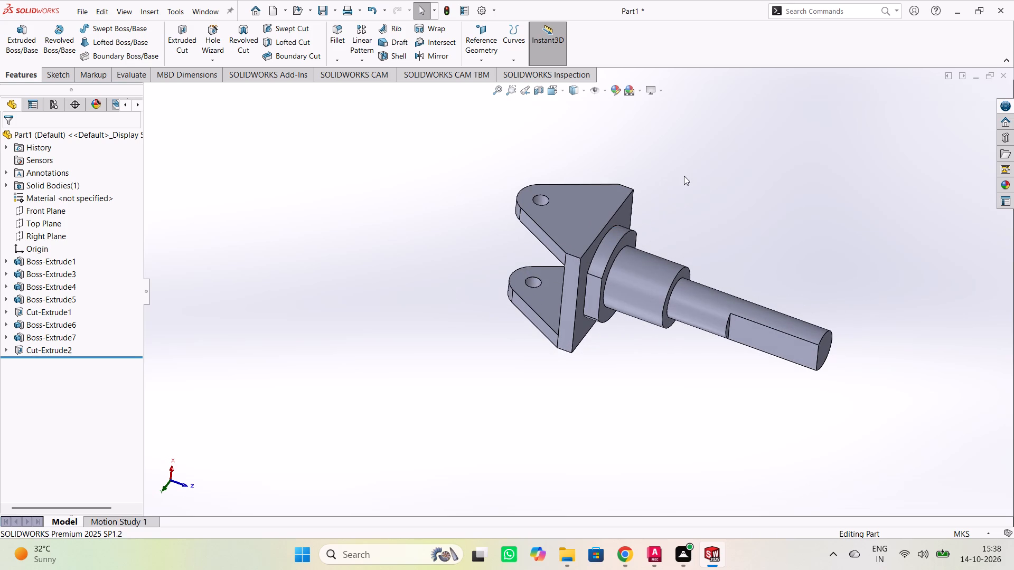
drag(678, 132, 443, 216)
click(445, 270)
Apply a bright green appearance to the square plate and both holed lug features.
click(62, 260)
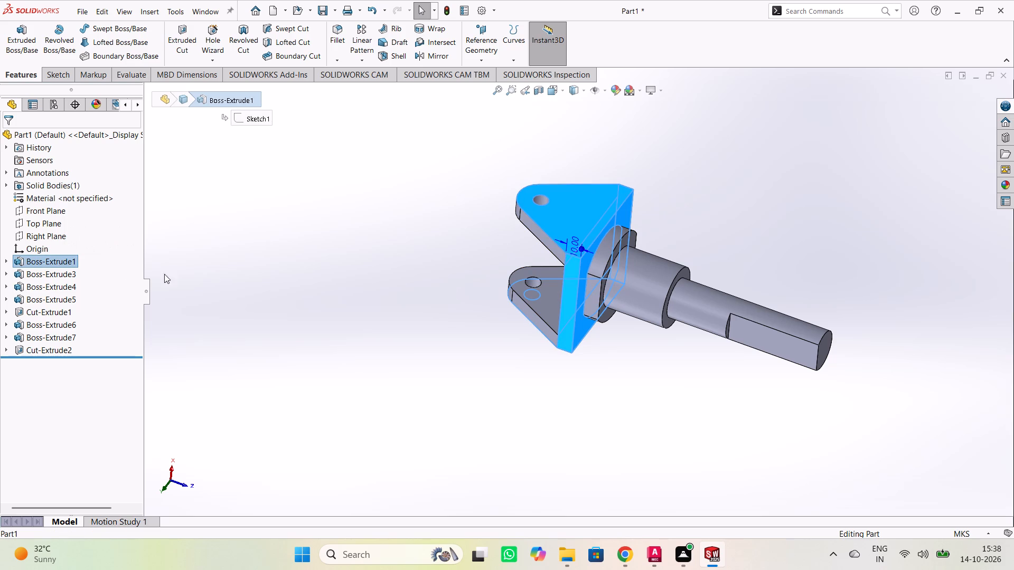
shift+click(67, 271)
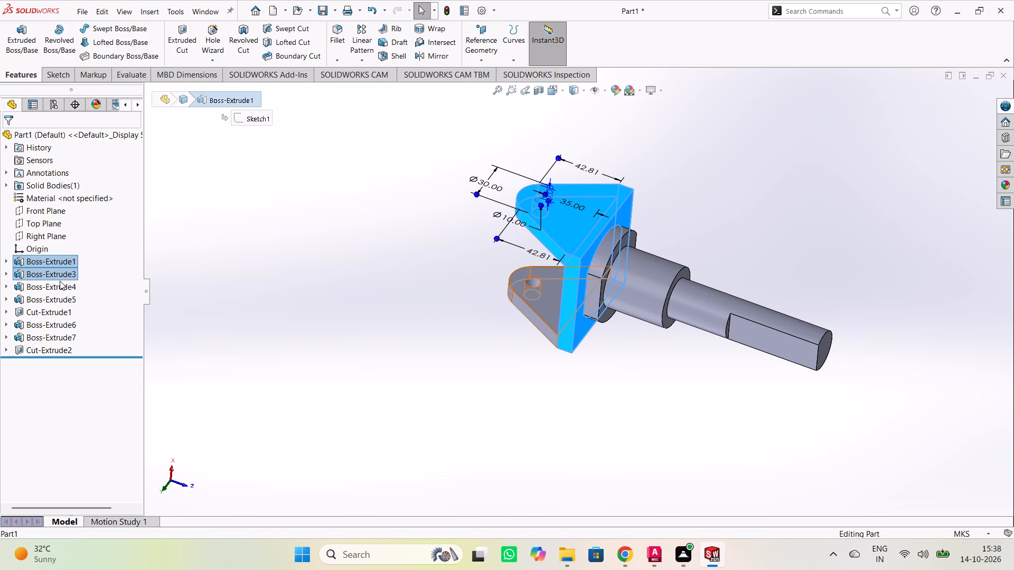
shift+click(61, 290)
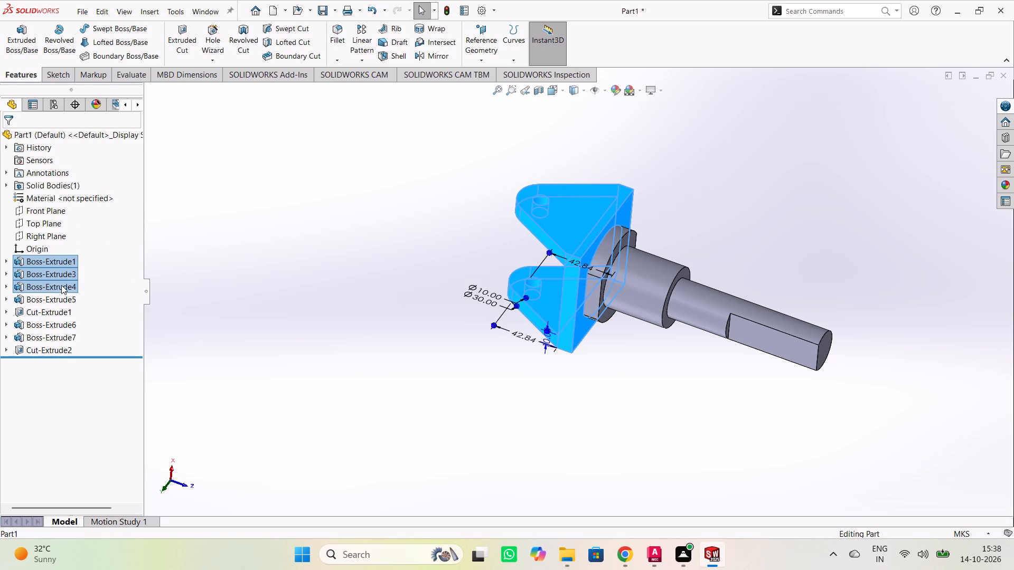
click(617, 91)
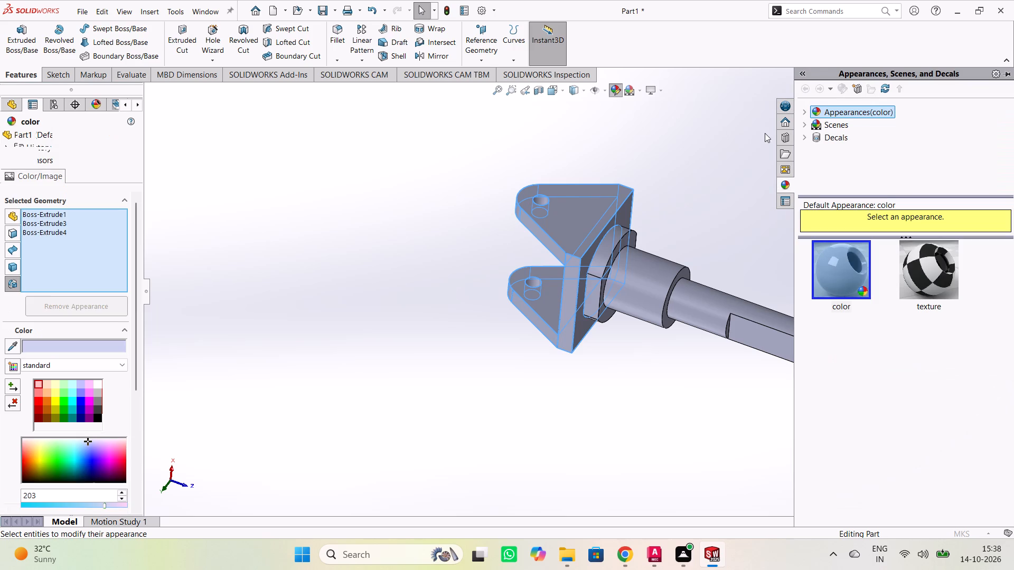
click(55, 460)
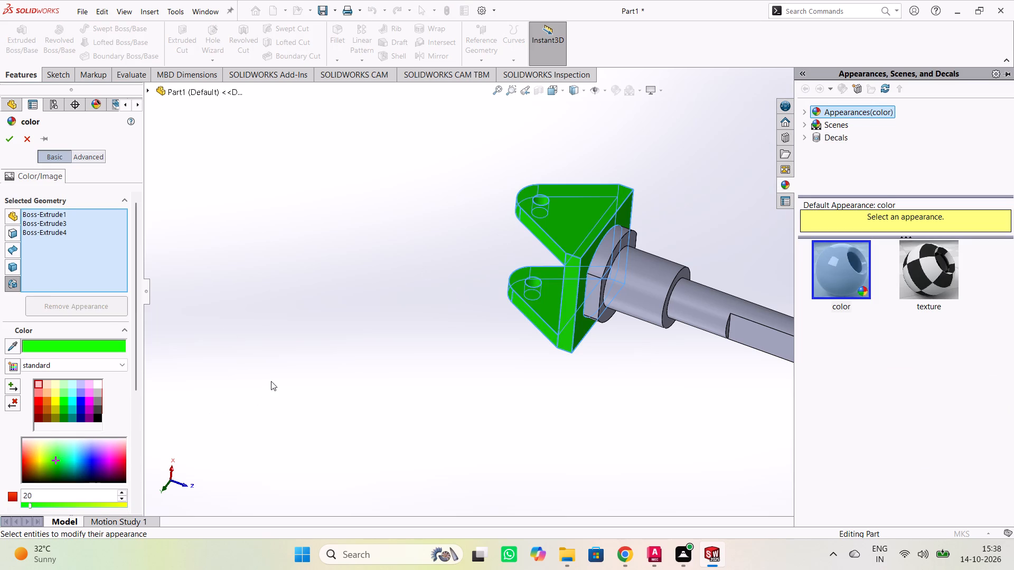
click(6, 137)
click(297, 229)
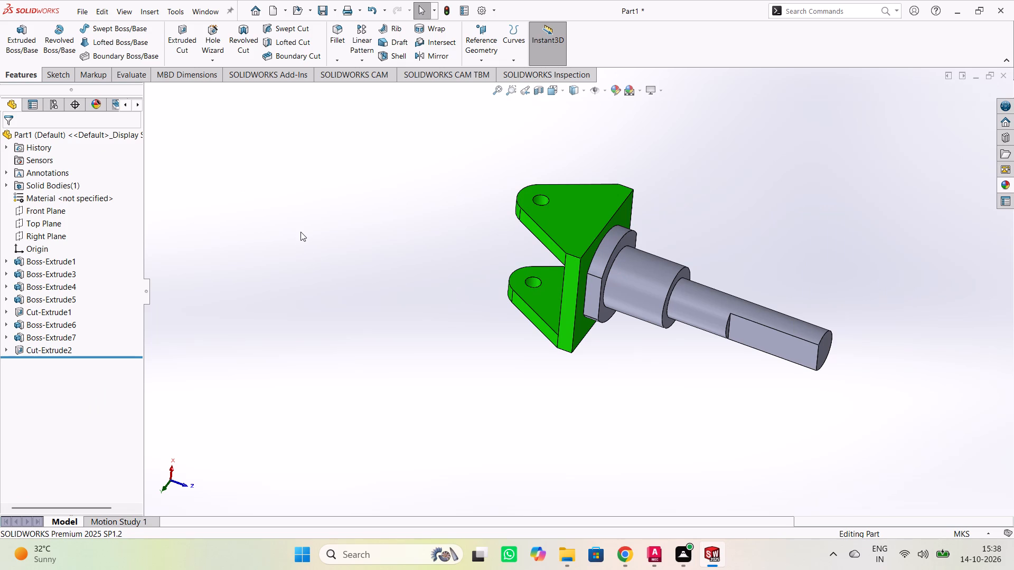
Examine the colored bracket from several sides, including the lugs, plate and shank.
middle_drag(820, 225, 729, 261)
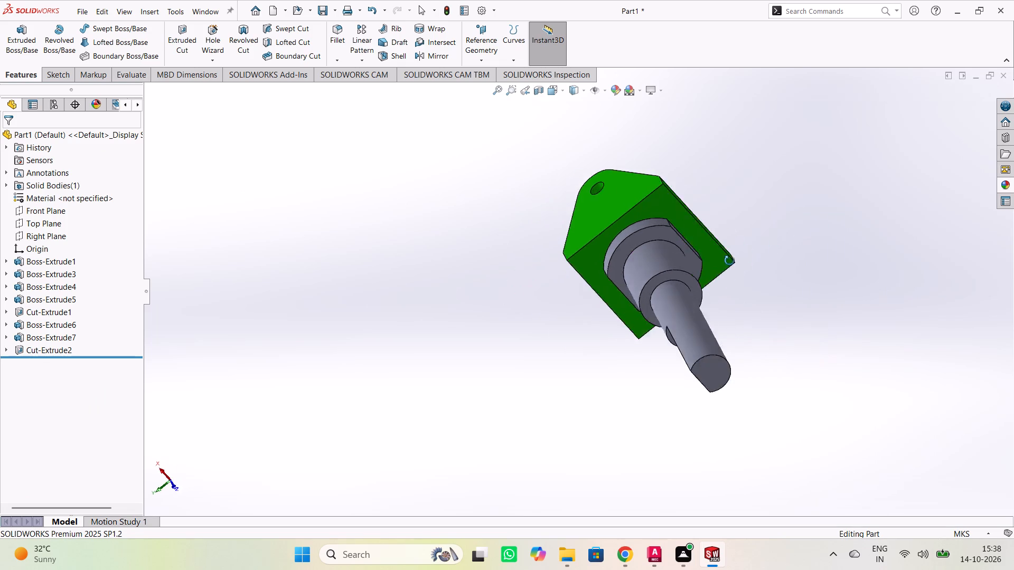
middle_drag(729, 261, 372, 302)
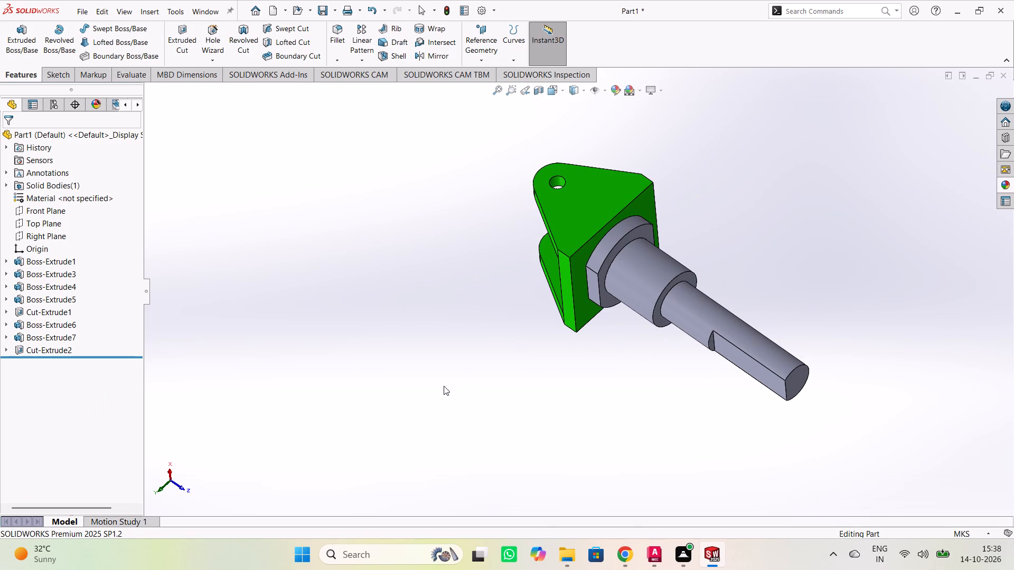
middle_drag(564, 396, 542, 389)
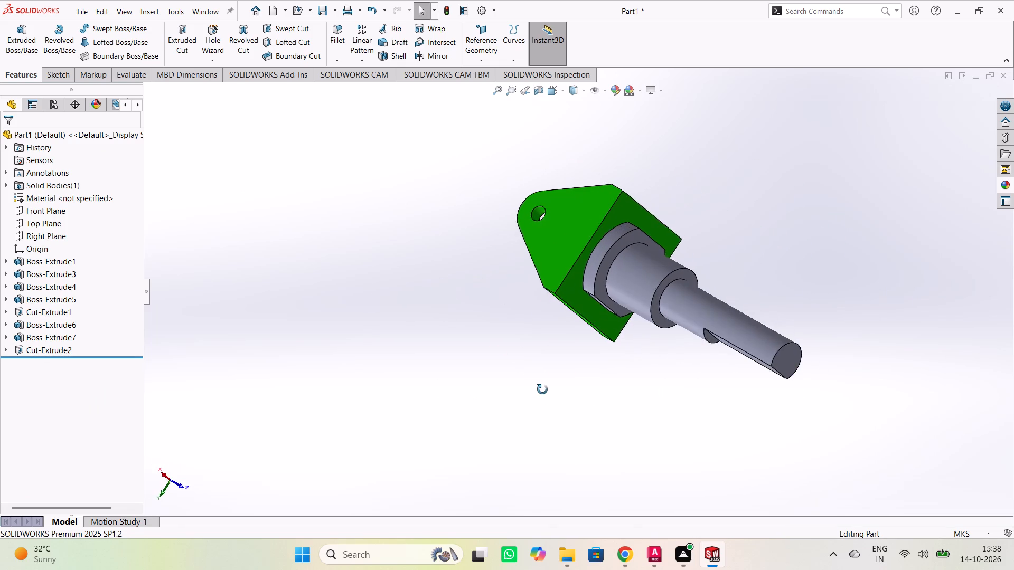
middle_drag(542, 389, 588, 245)
middle_drag(585, 245, 574, 249)
middle_drag(556, 262, 527, 281)
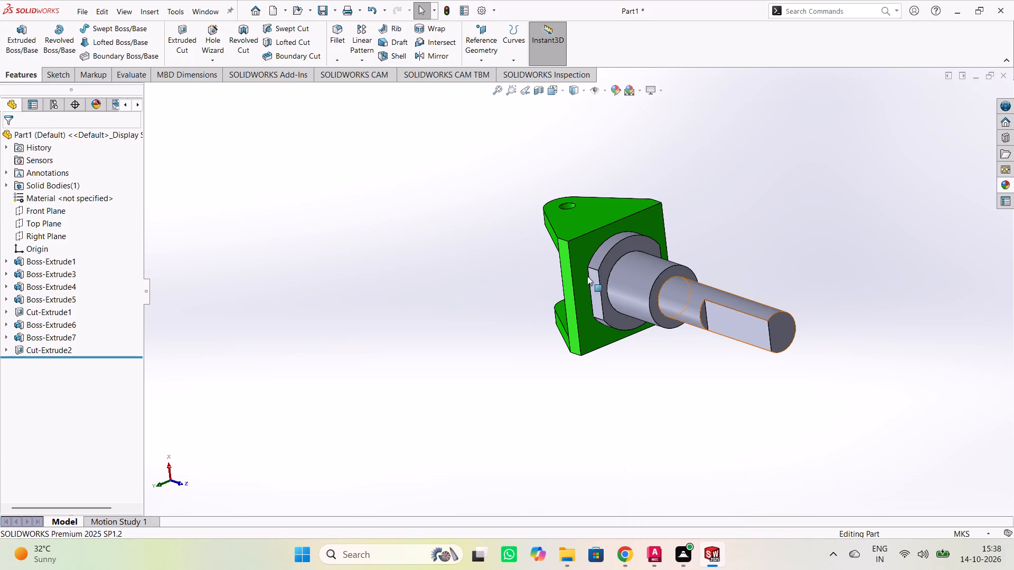
click(402, 273)
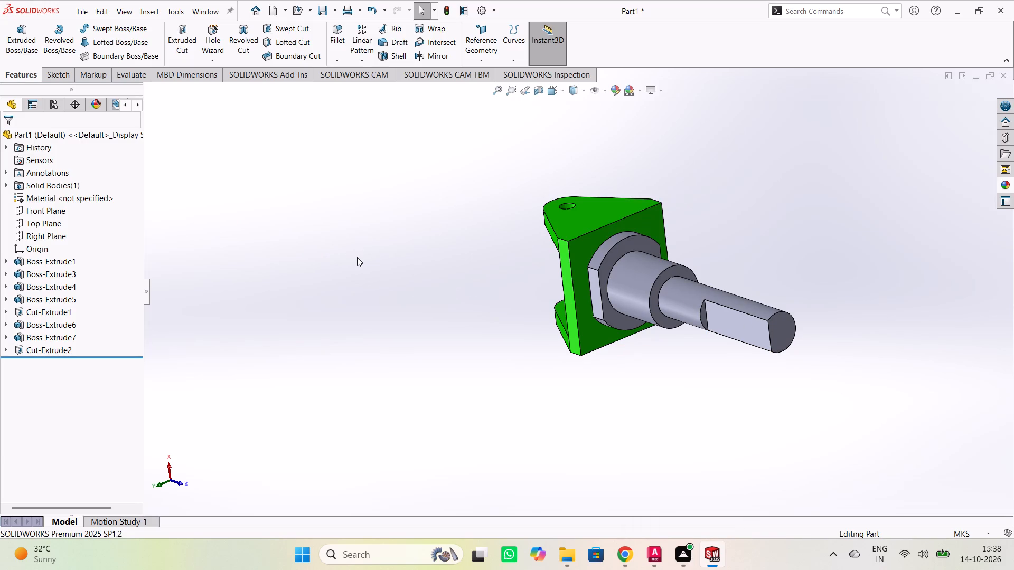
Save the part in the Solidworks Practice folder as "shaft and clevis bracket assembly".
click(88, 13)
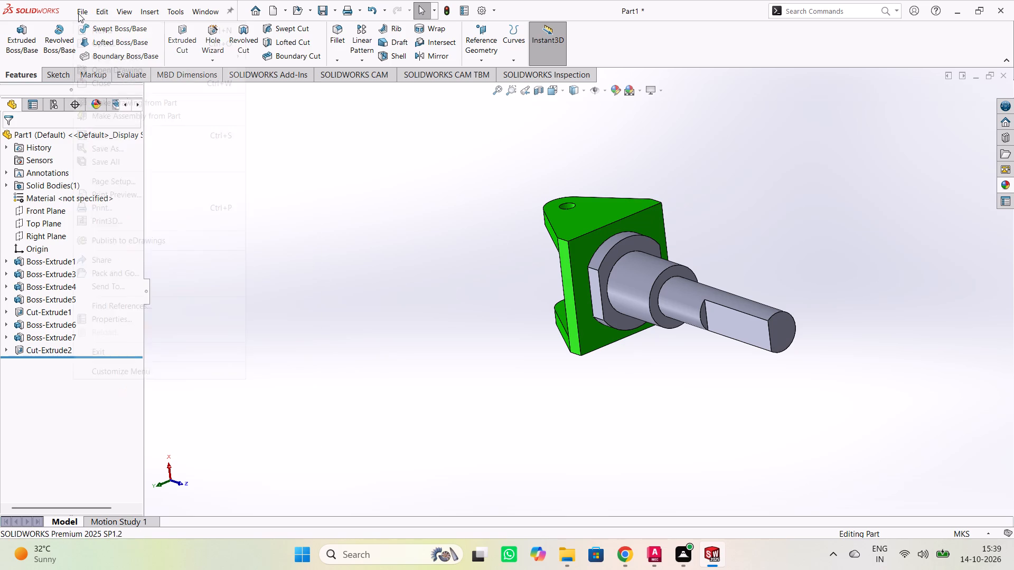
click(78, 13)
click(81, 13)
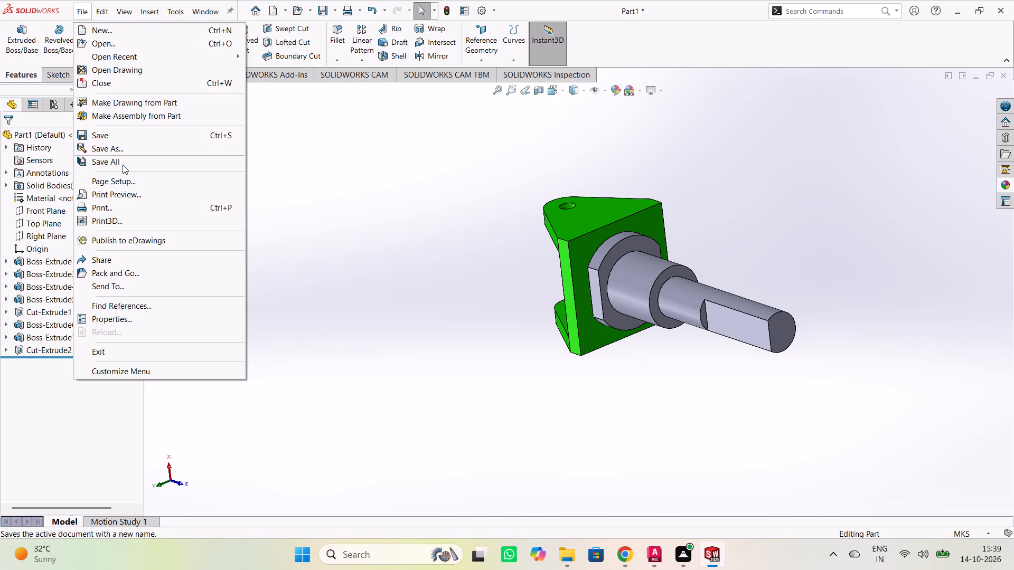
click(127, 152)
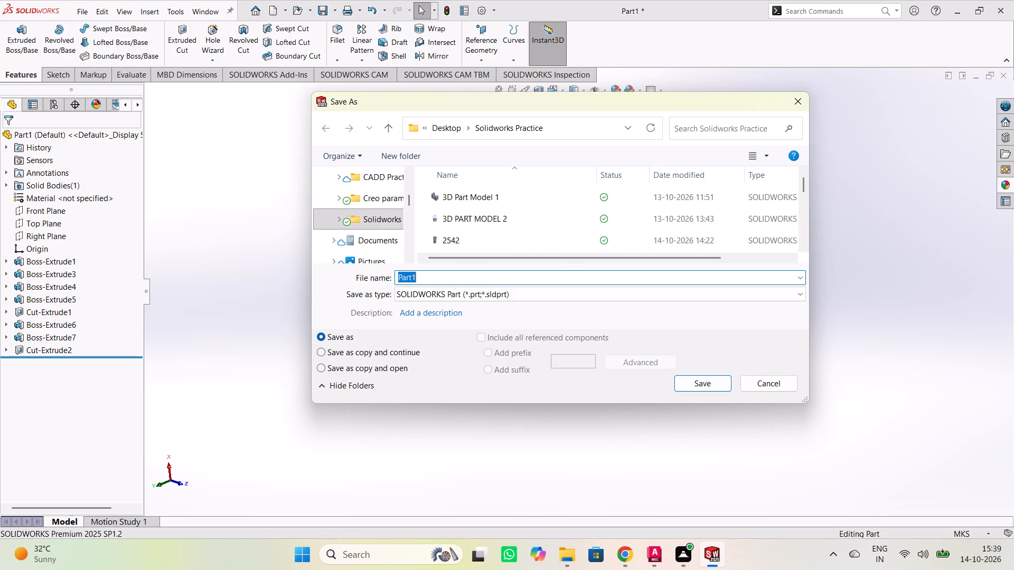
key(ctrl+v)
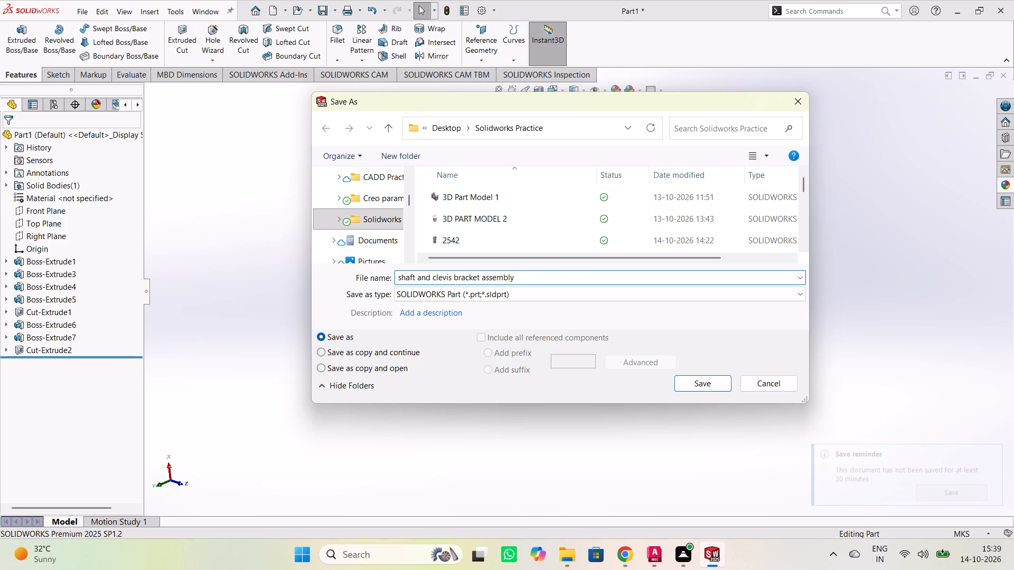
click(692, 382)
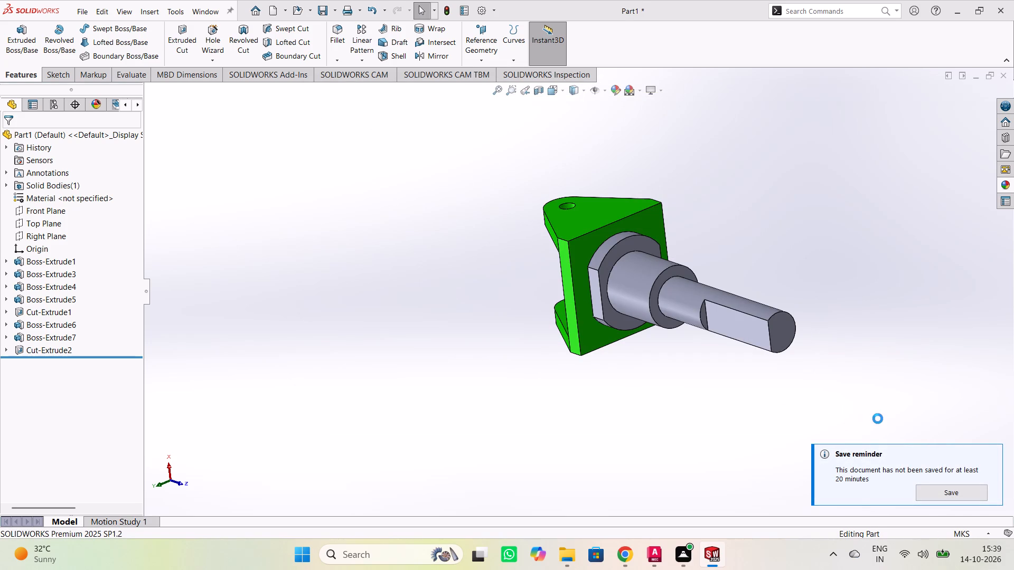
click(952, 497)
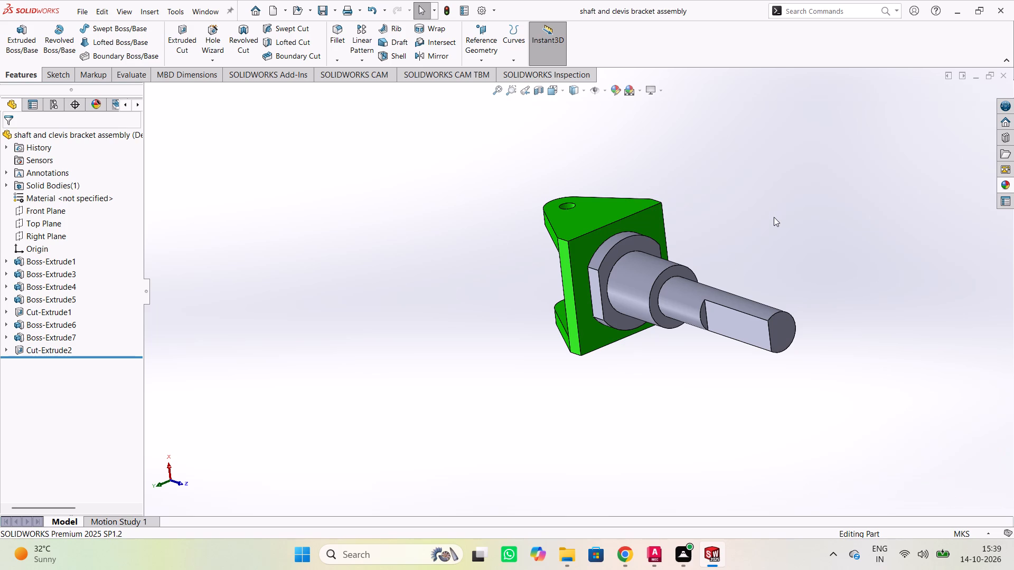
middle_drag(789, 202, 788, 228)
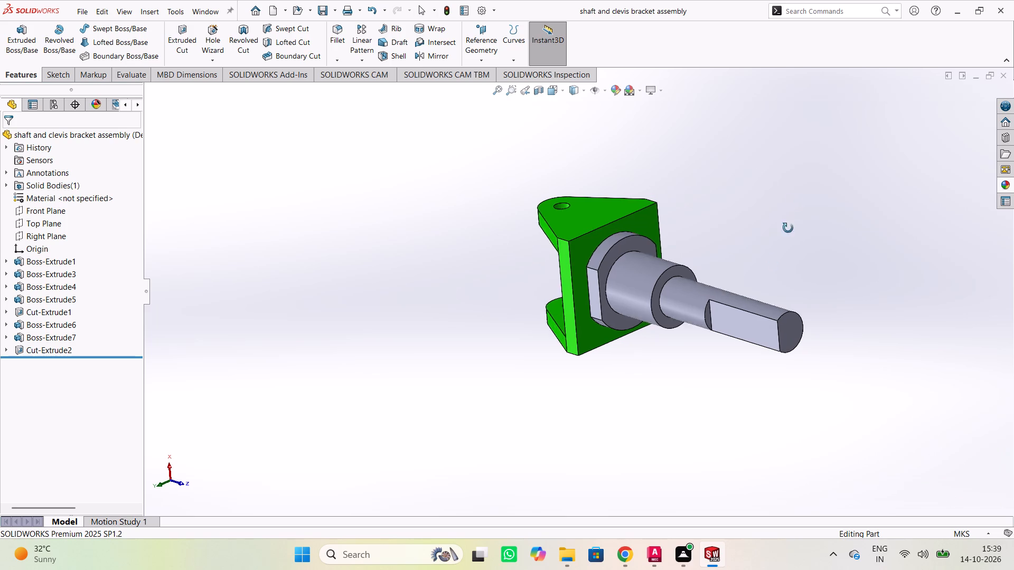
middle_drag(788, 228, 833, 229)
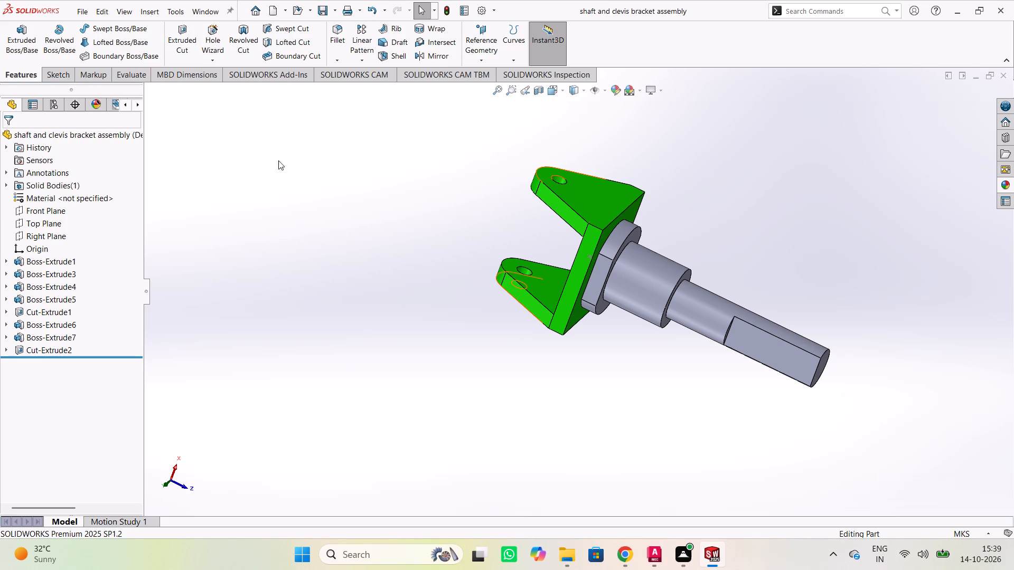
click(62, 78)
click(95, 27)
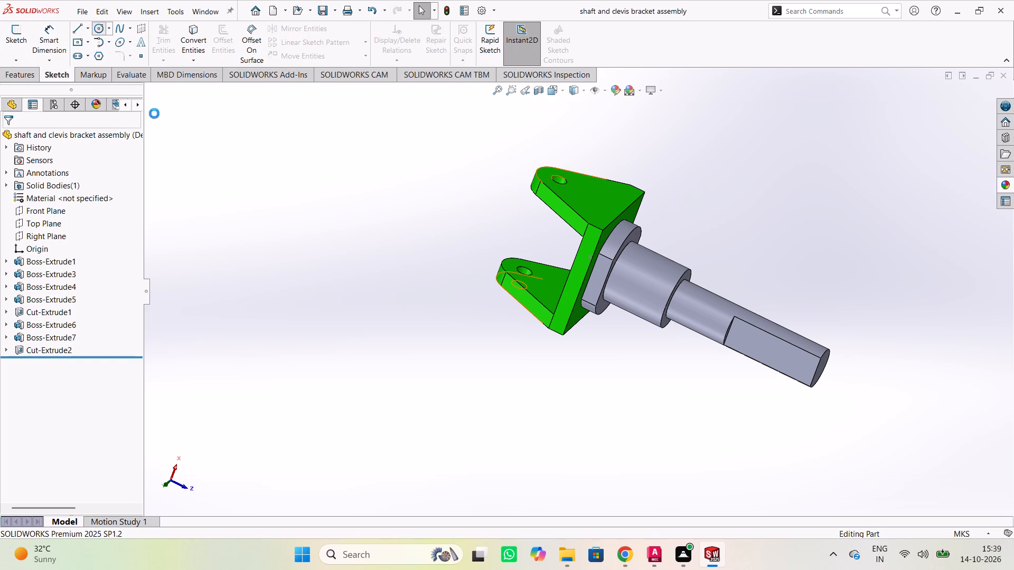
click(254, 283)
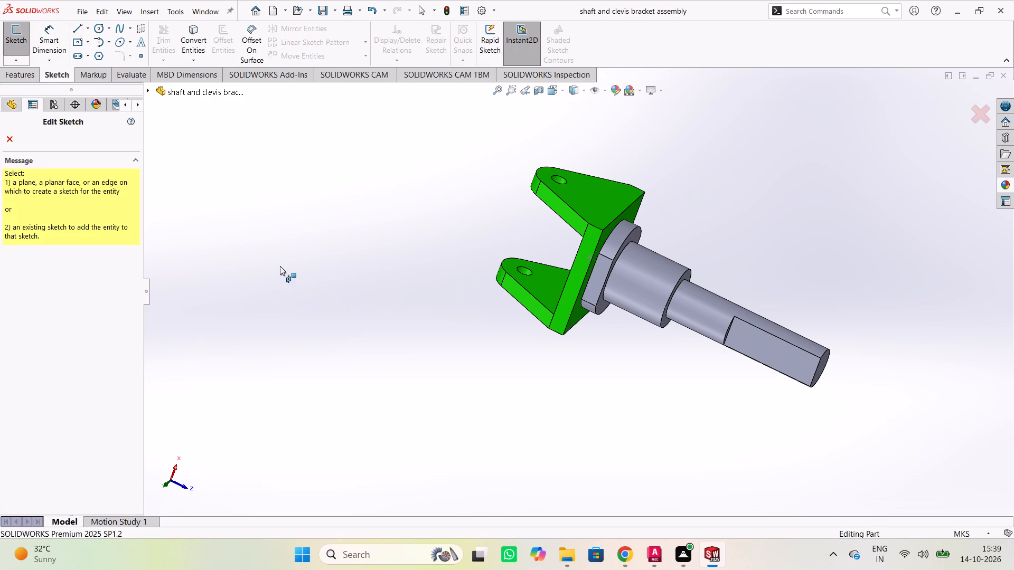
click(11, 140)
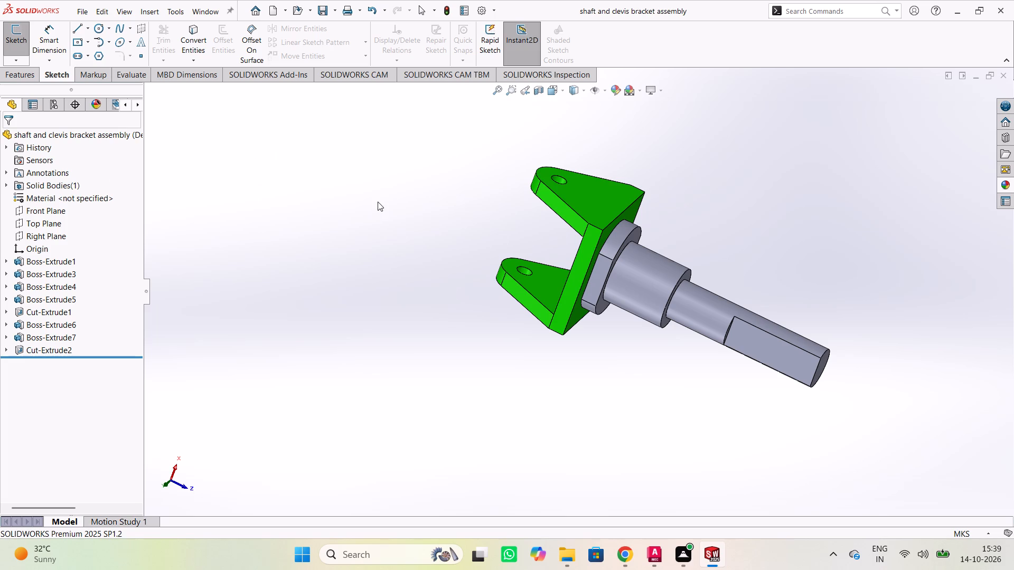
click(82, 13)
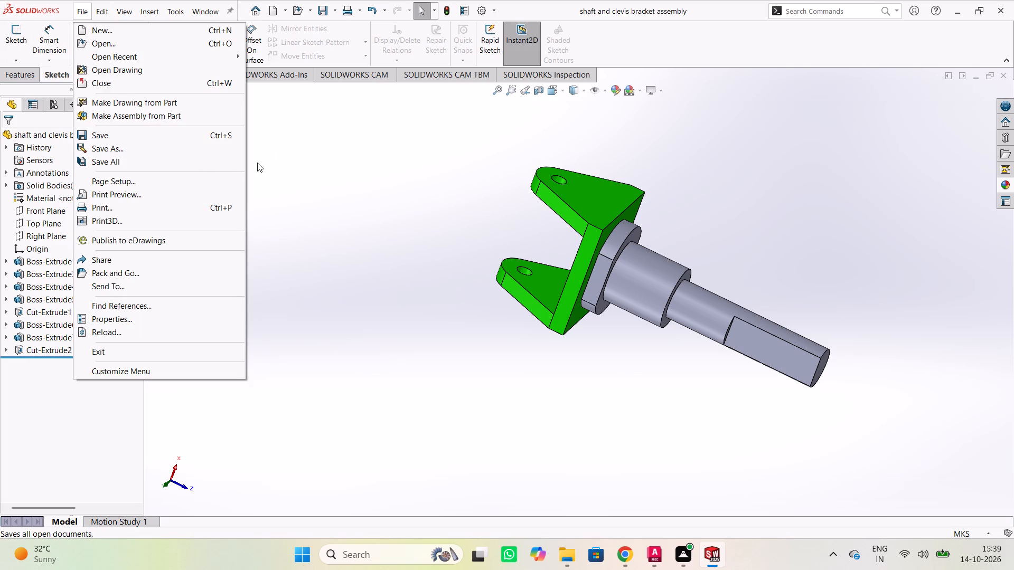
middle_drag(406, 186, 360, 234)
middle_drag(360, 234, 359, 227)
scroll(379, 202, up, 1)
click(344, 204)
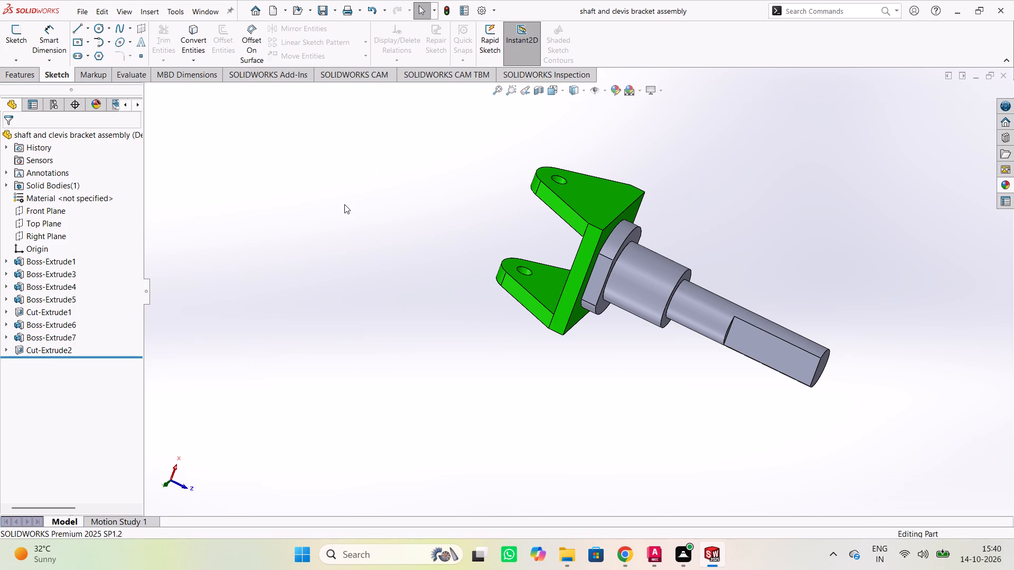
Orient the part to the isometric view and save it again under the same name, replacing the existing part file.
key(ctrl+7)
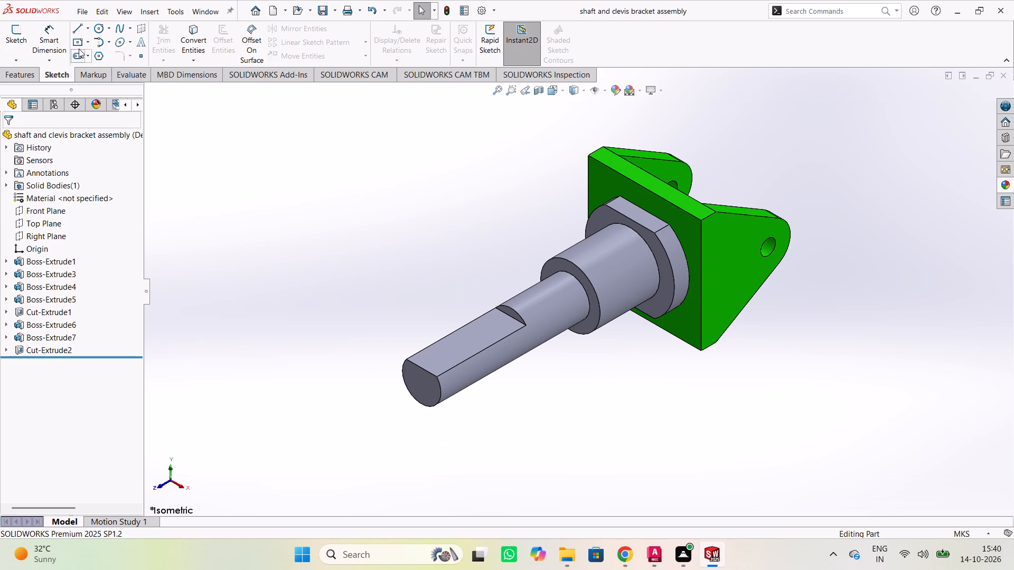
click(79, 12)
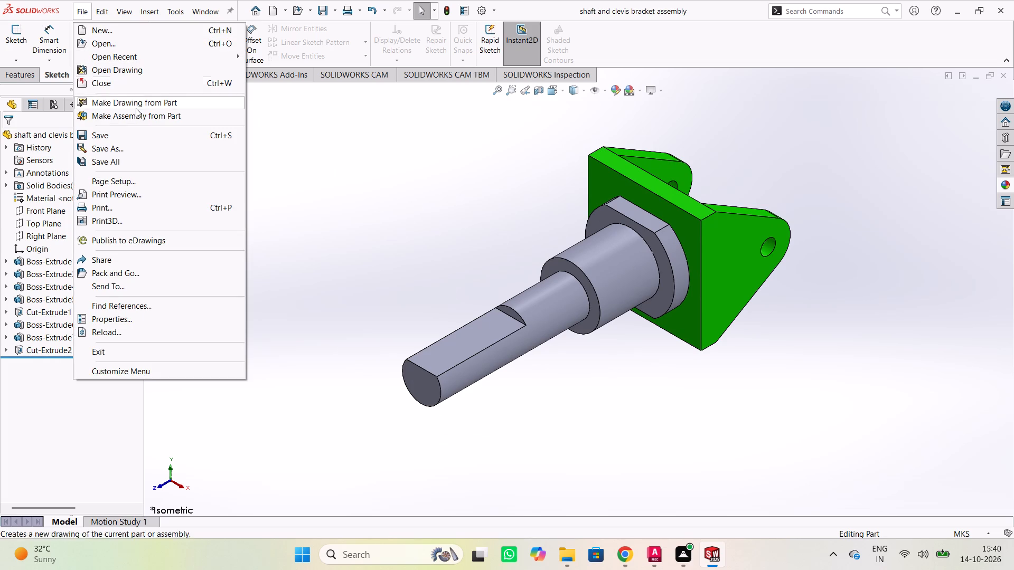
click(117, 151)
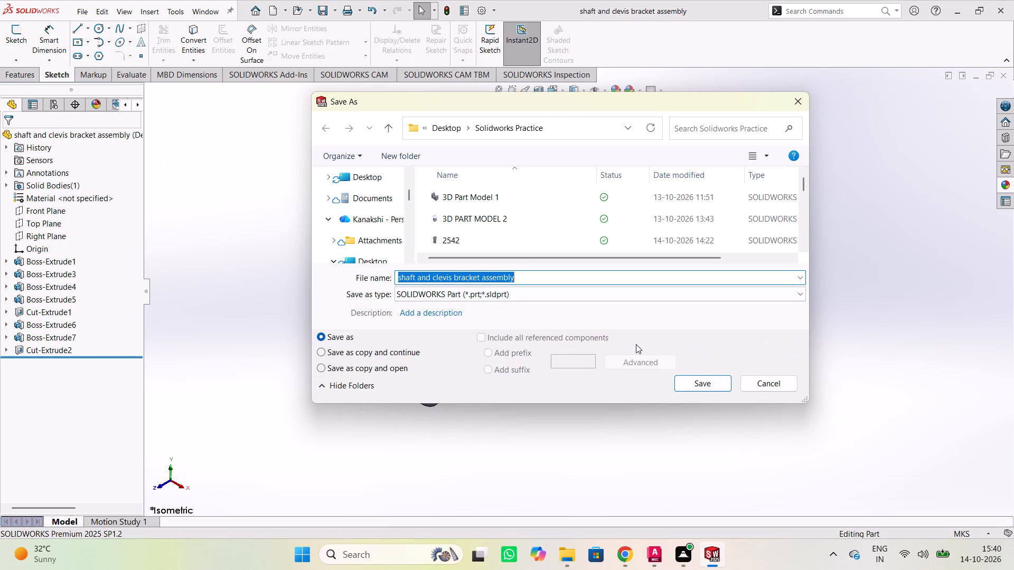
click(700, 382)
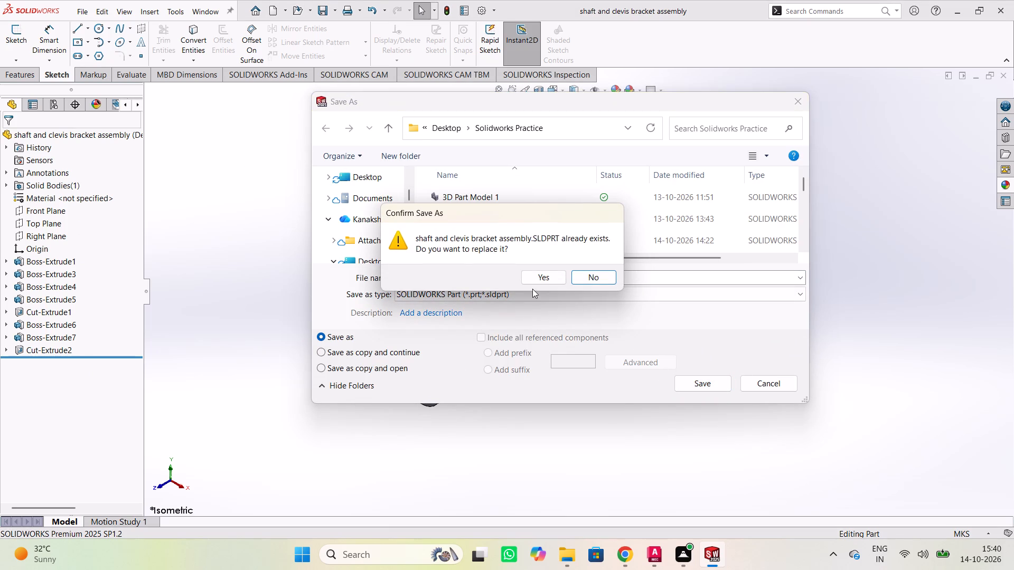
click(536, 279)
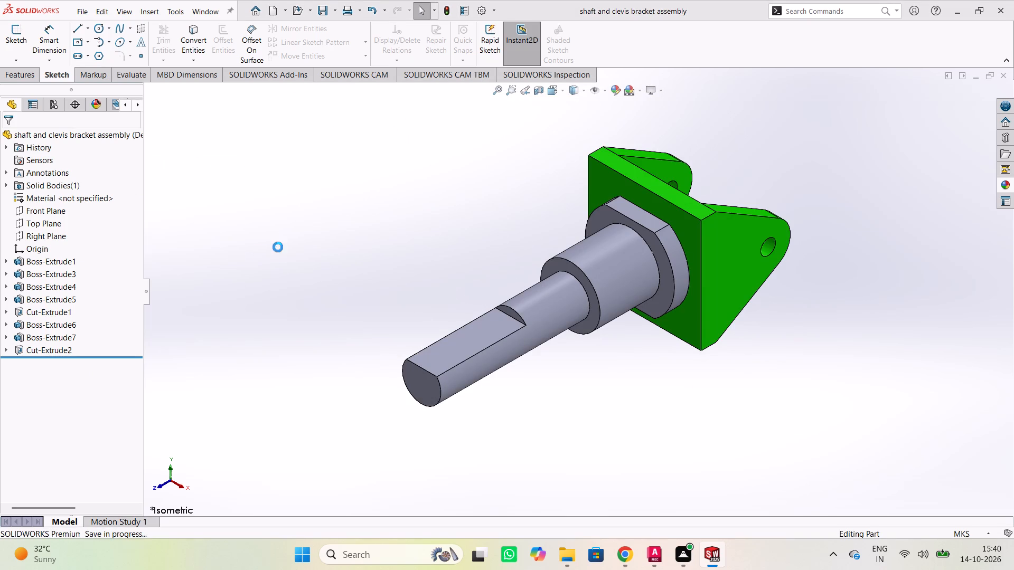
Save a PDF copy of the isometric view as "shaft and clevis bracket assembly" in the Solidworks Practice folder.
click(80, 14)
click(79, 13)
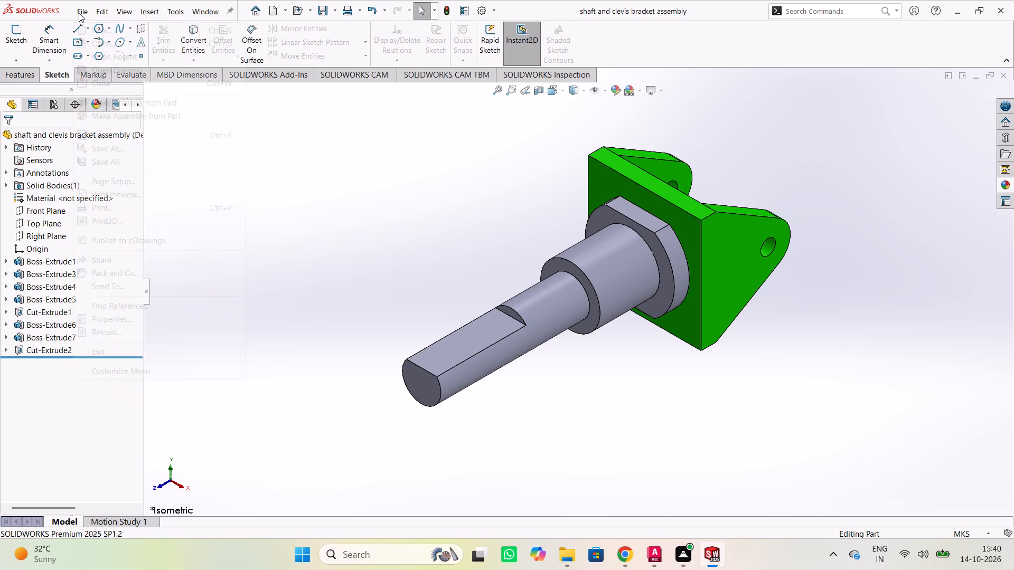
click(127, 151)
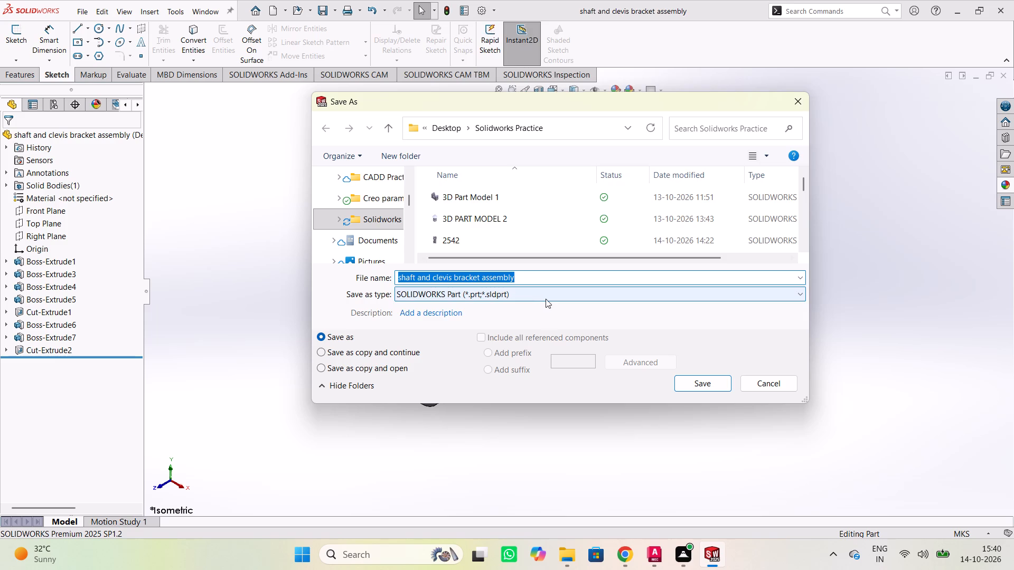
click(546, 299)
click(468, 104)
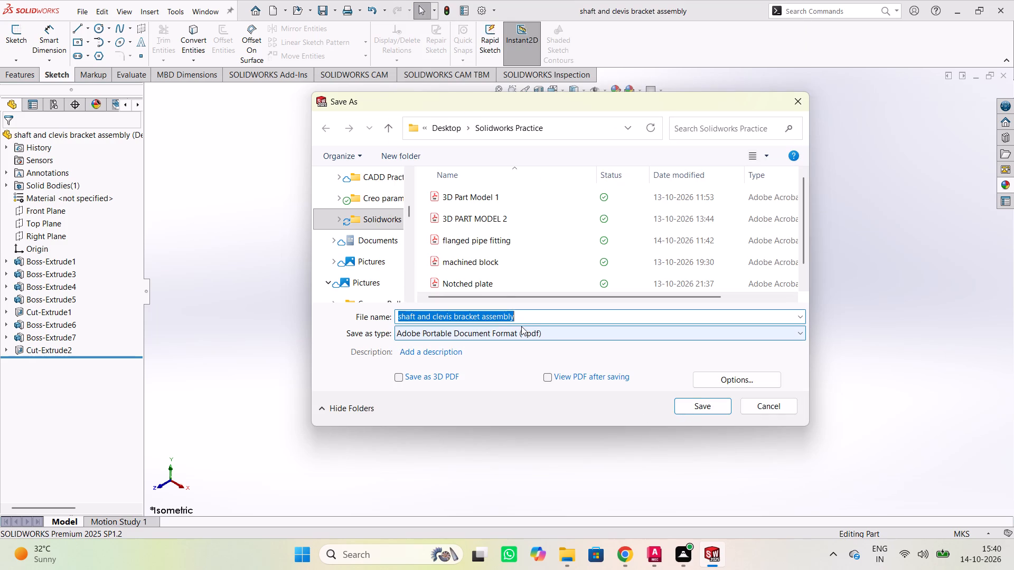
click(697, 408)
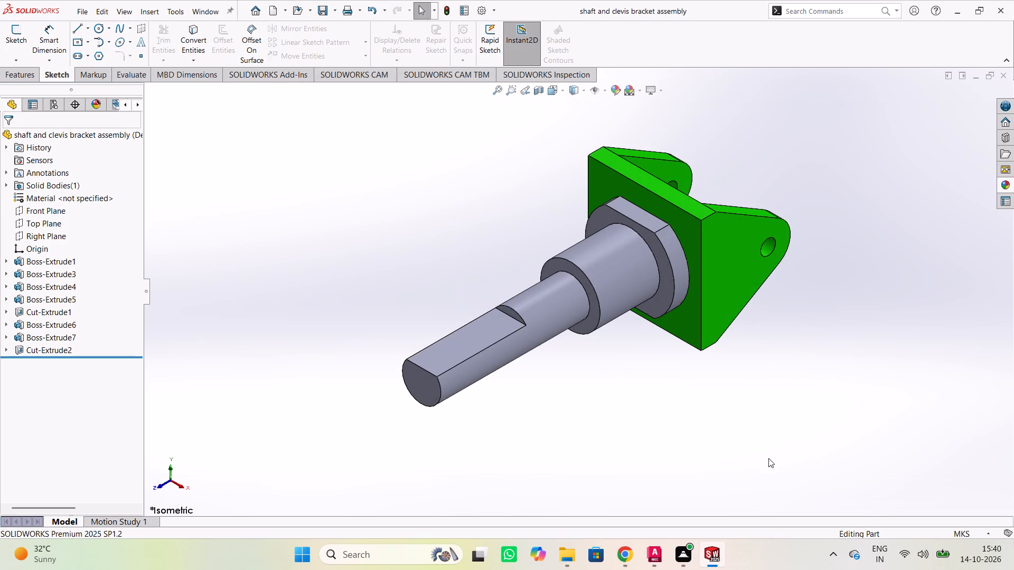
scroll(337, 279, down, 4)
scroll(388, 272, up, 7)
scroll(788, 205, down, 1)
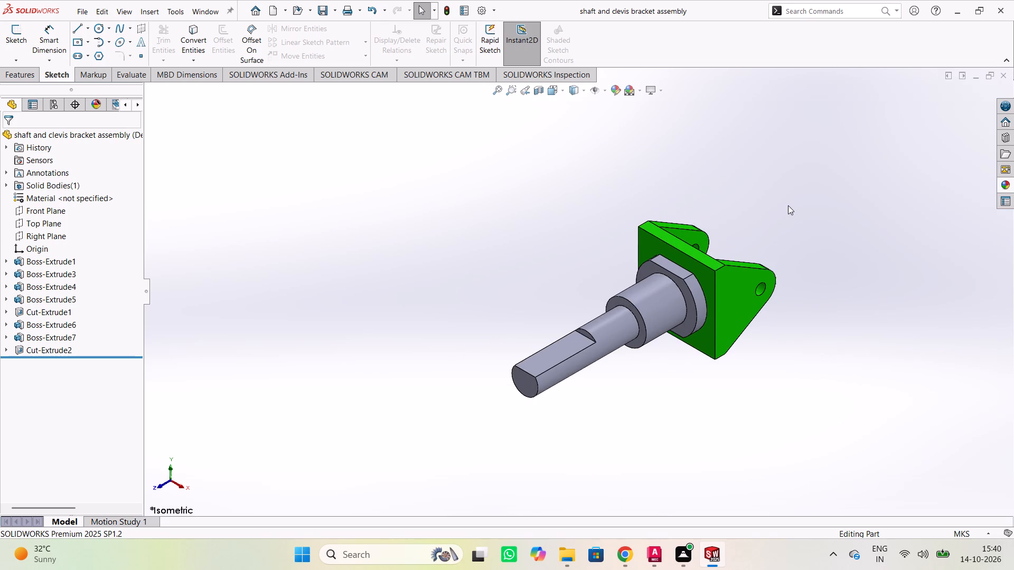
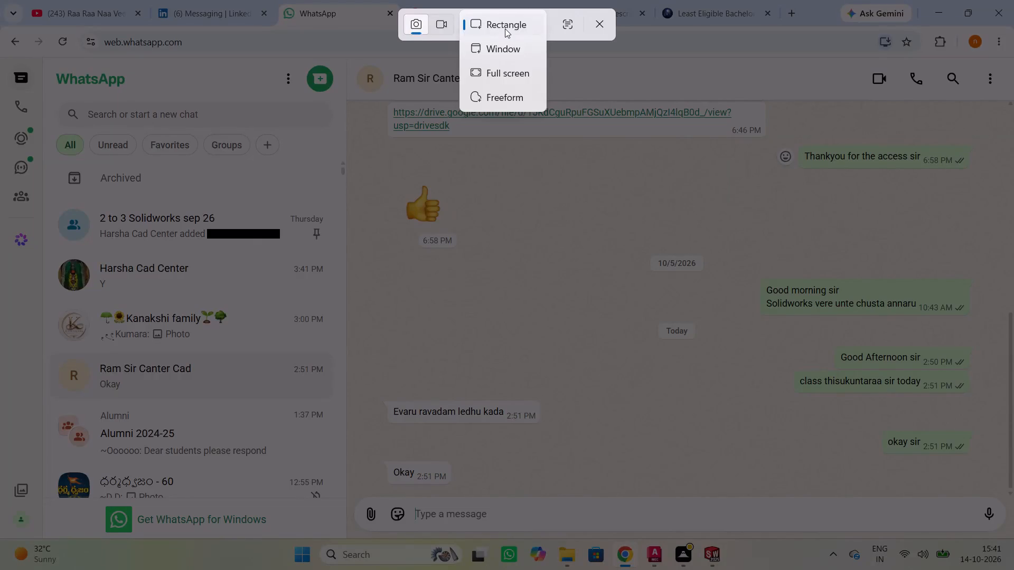
Set the Snipping Tool capture shape to Rectangle for a screenshot.
click(505, 28)
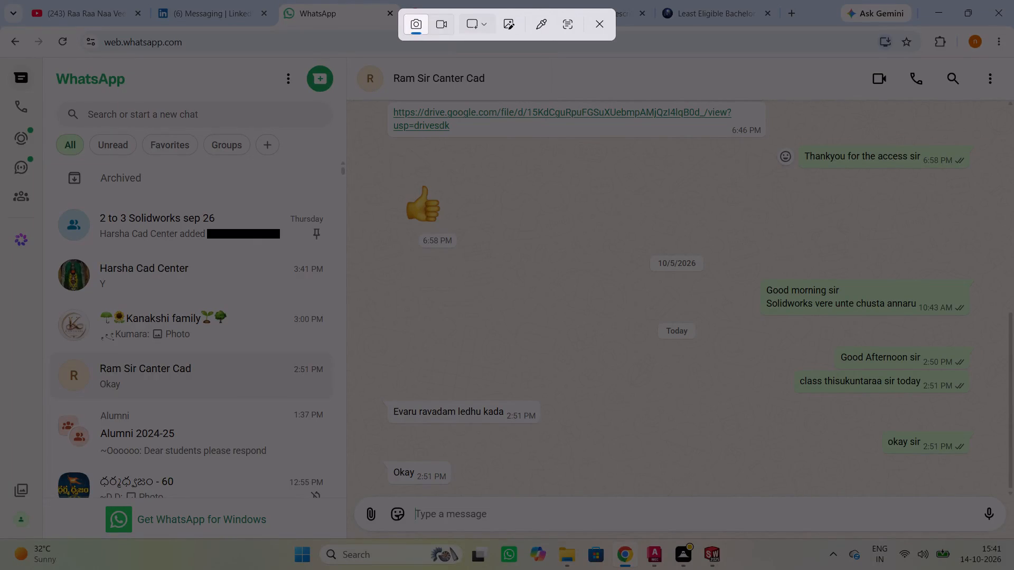
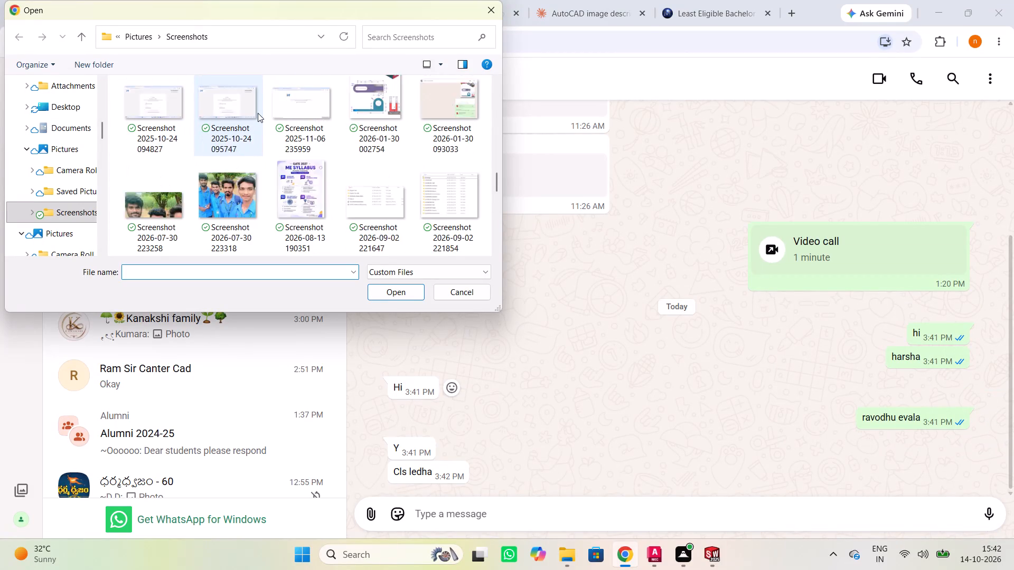
click(214, 197)
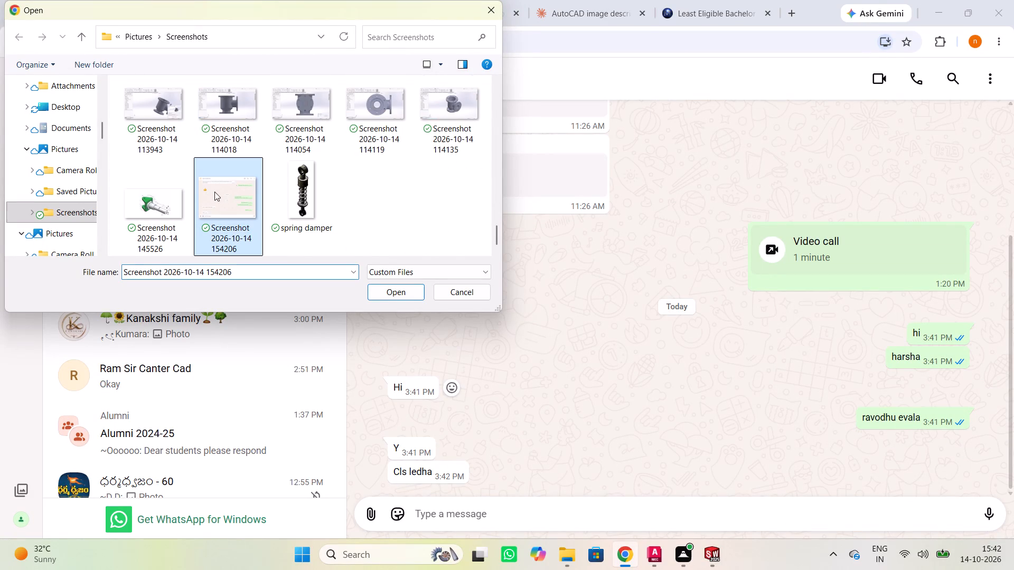
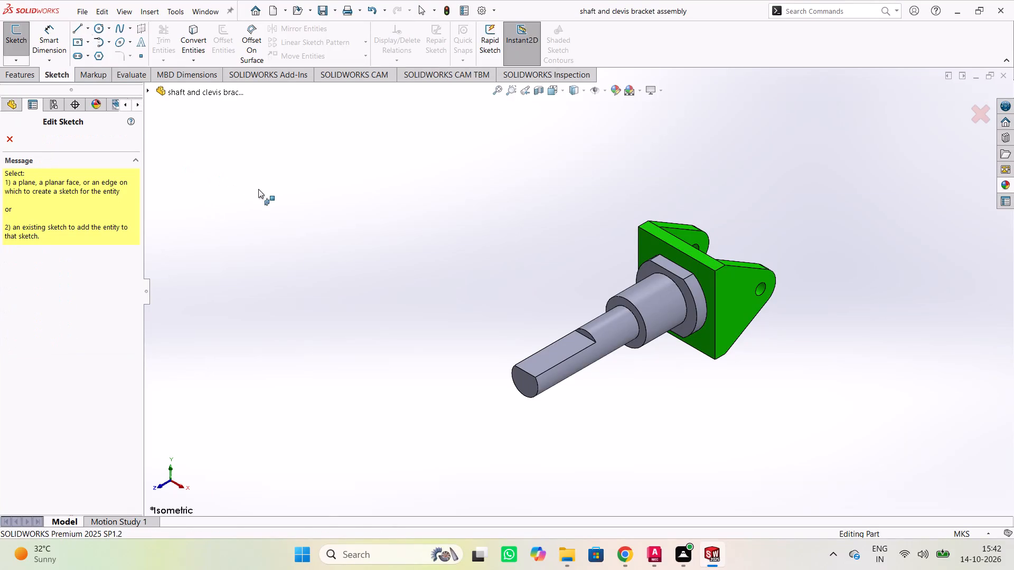
Cancel the pending sketch request and start a new sketch on the Front Plane.
click(258, 189)
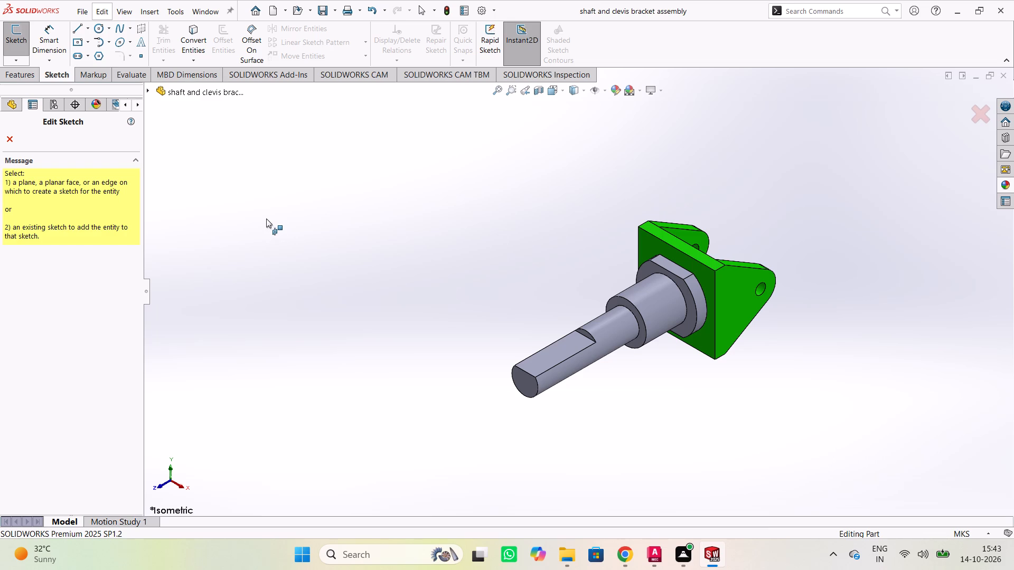
key(Escape)
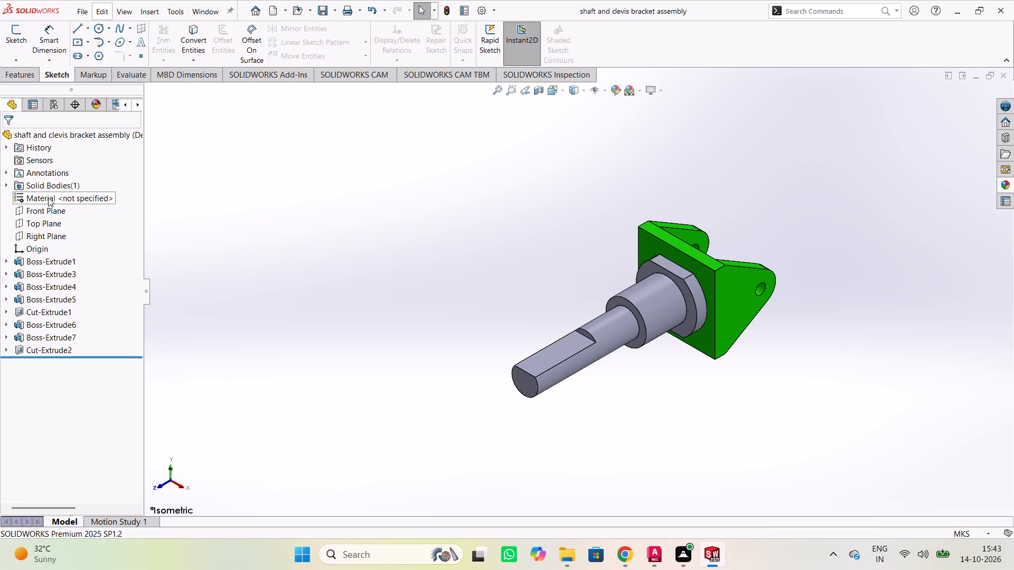
click(39, 209)
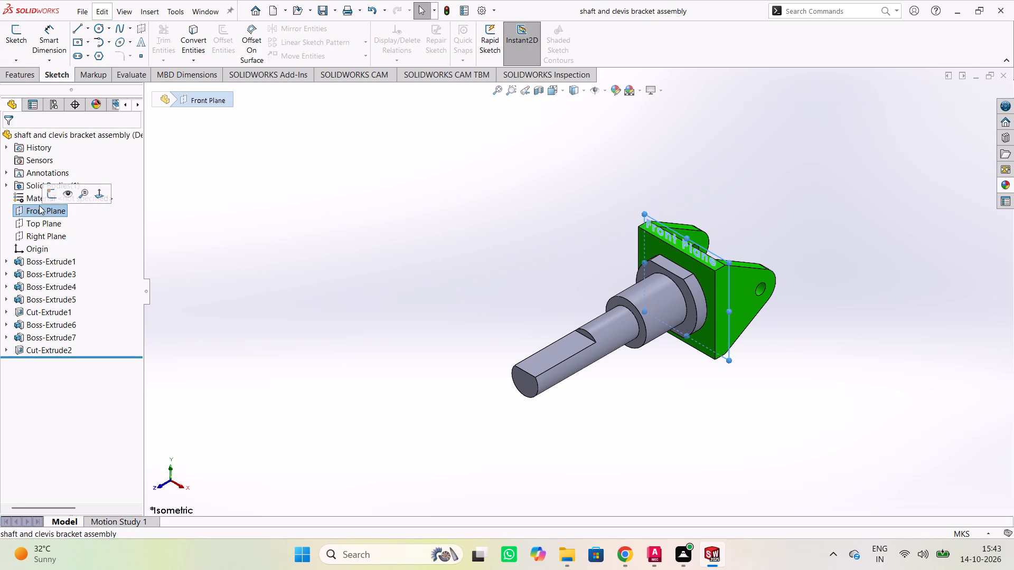
click(51, 194)
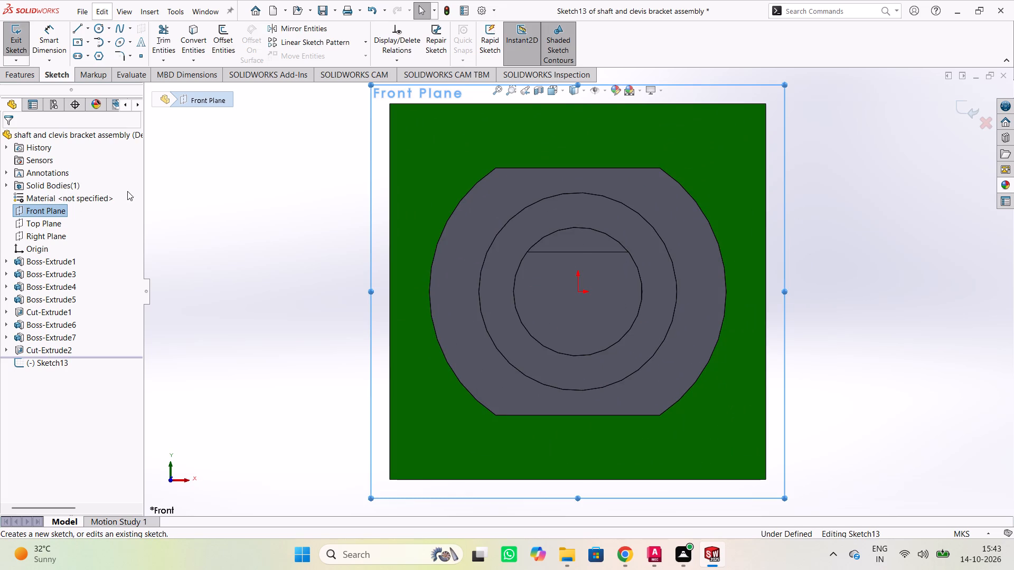
Sketch a near-vertical centerline in the empty space beside the clevis bracket and shank.
scroll(273, 231, down, 4)
scroll(271, 223, up, 7)
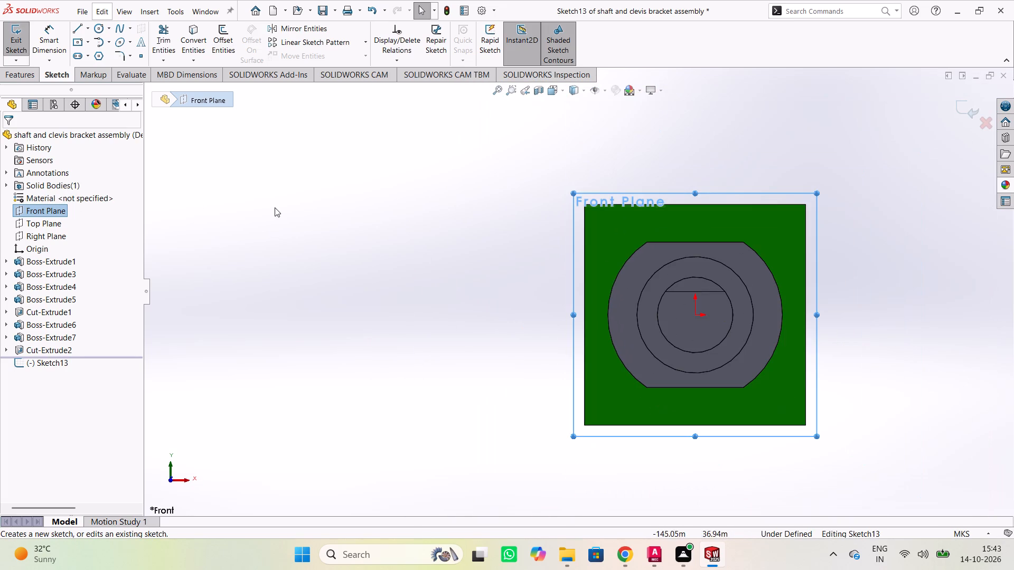
middle_drag(342, 183, 305, 278)
middle_drag(389, 251, 367, 308)
scroll(367, 308, up, 1)
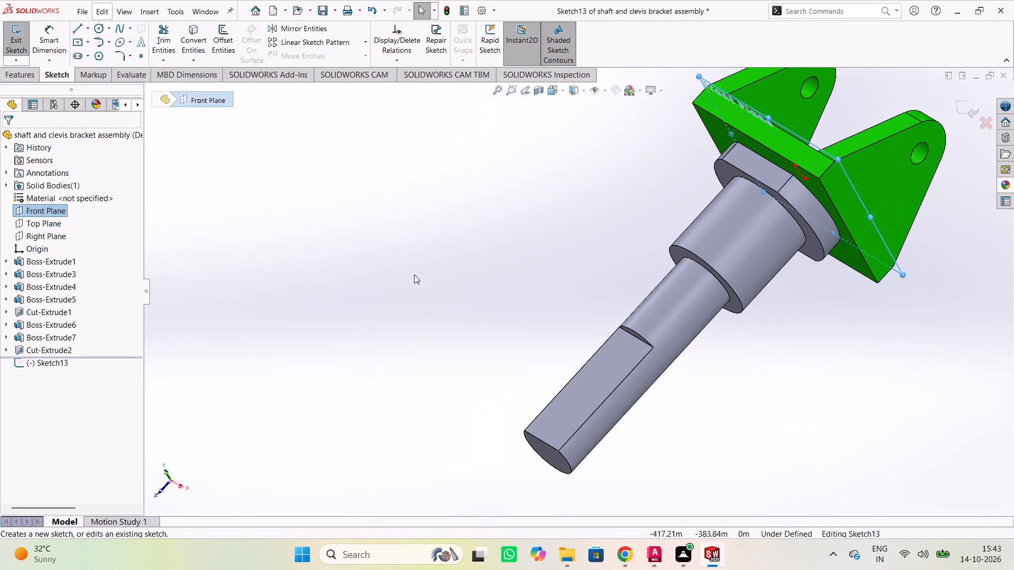
middle_drag(506, 255, 452, 311)
scroll(464, 241, up, 3)
scroll(496, 220, down, 2)
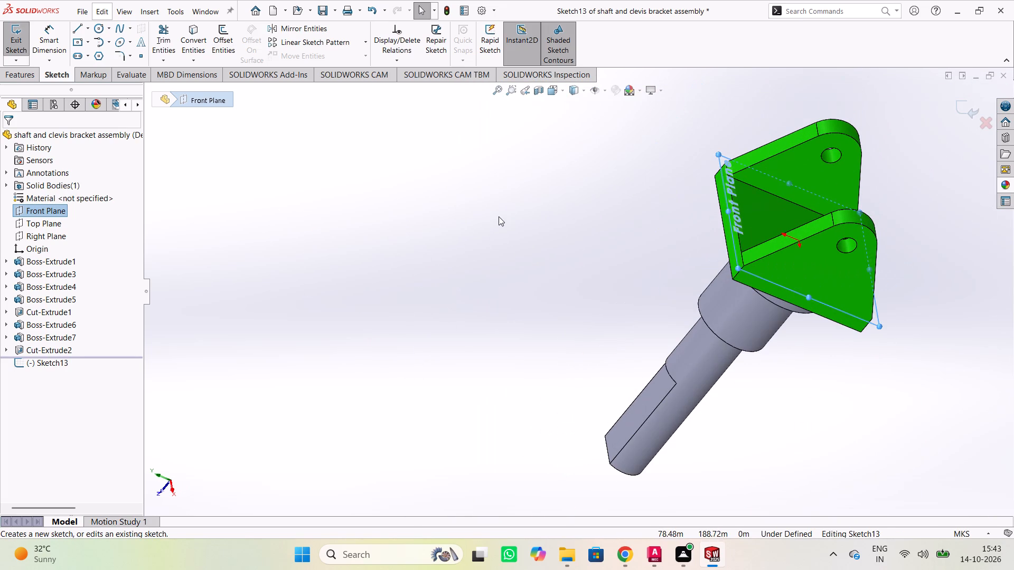
click(563, 210)
scroll(532, 261, down, 1)
scroll(539, 247, up, 2)
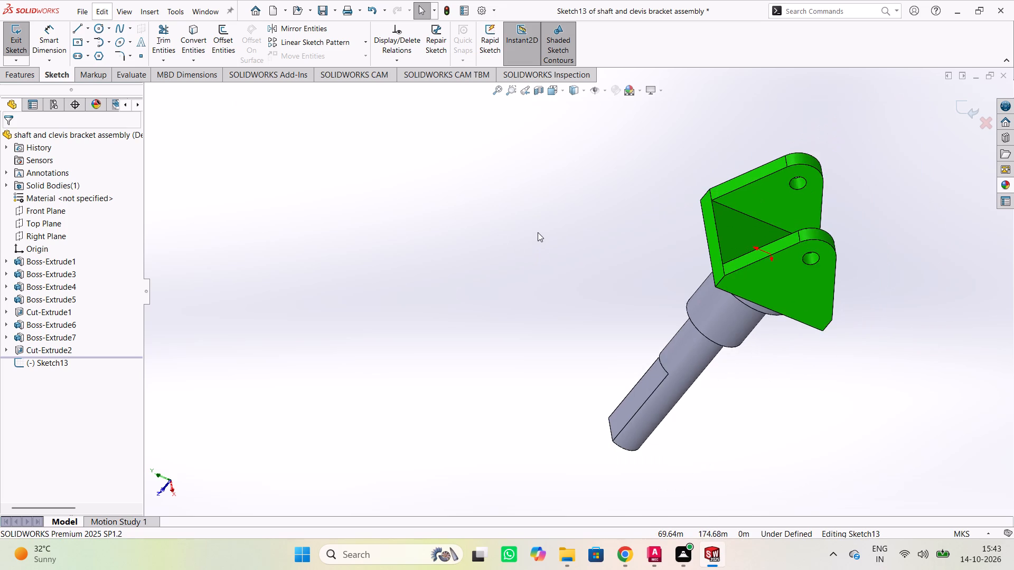
scroll(538, 232, up, 1)
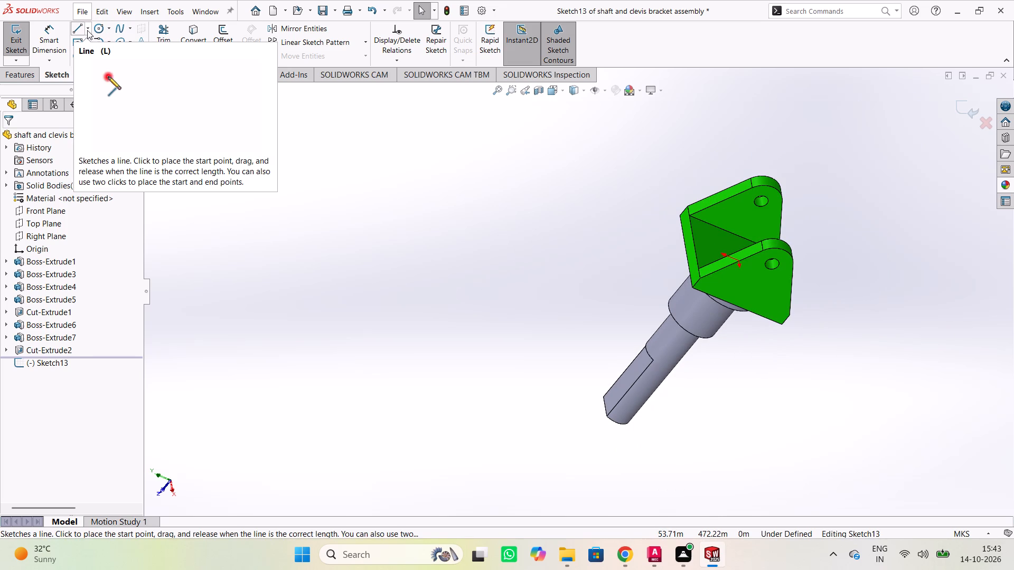
click(87, 30)
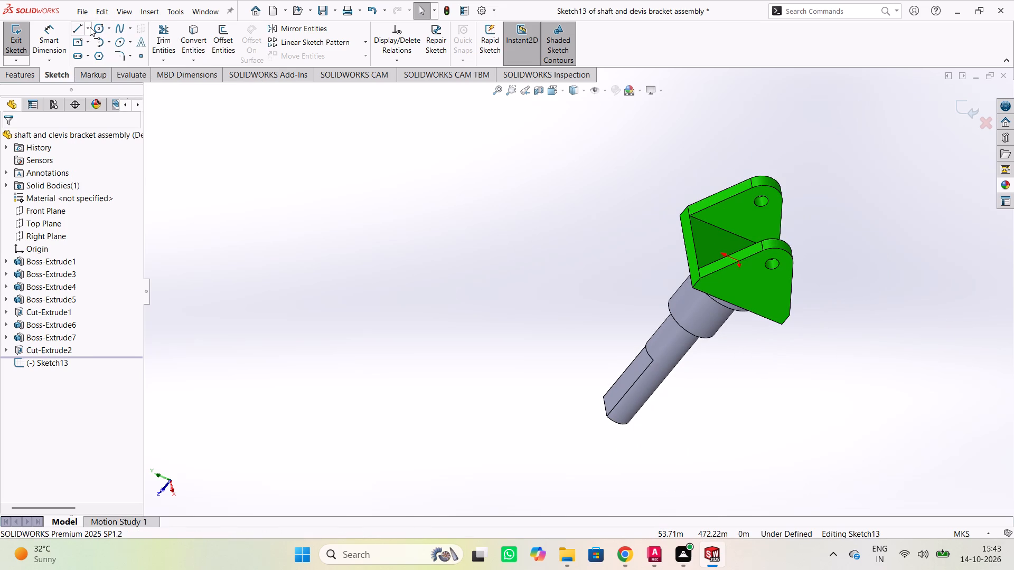
click(90, 27)
drag(84, 29, 90, 29)
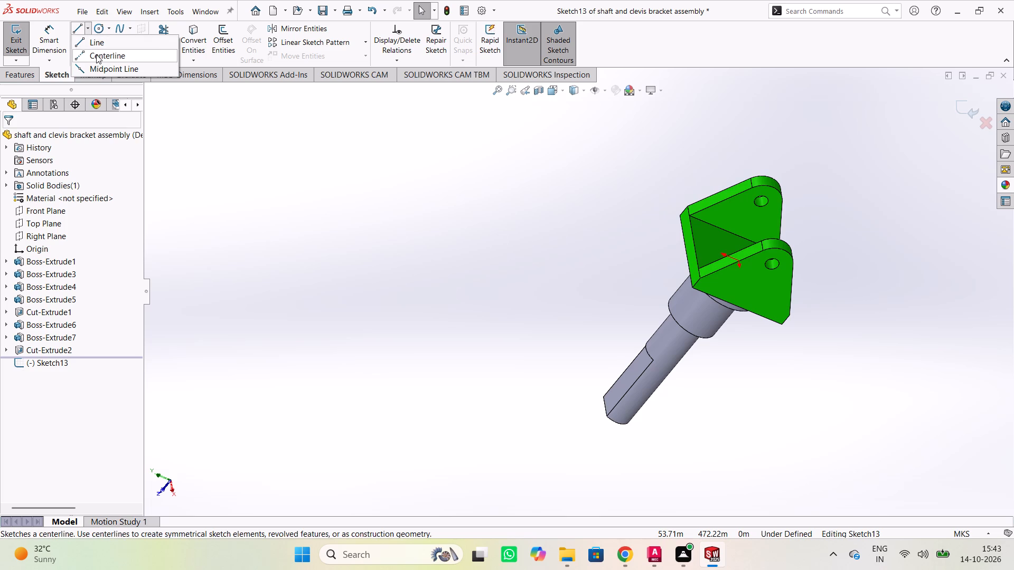
click(96, 54)
click(465, 374)
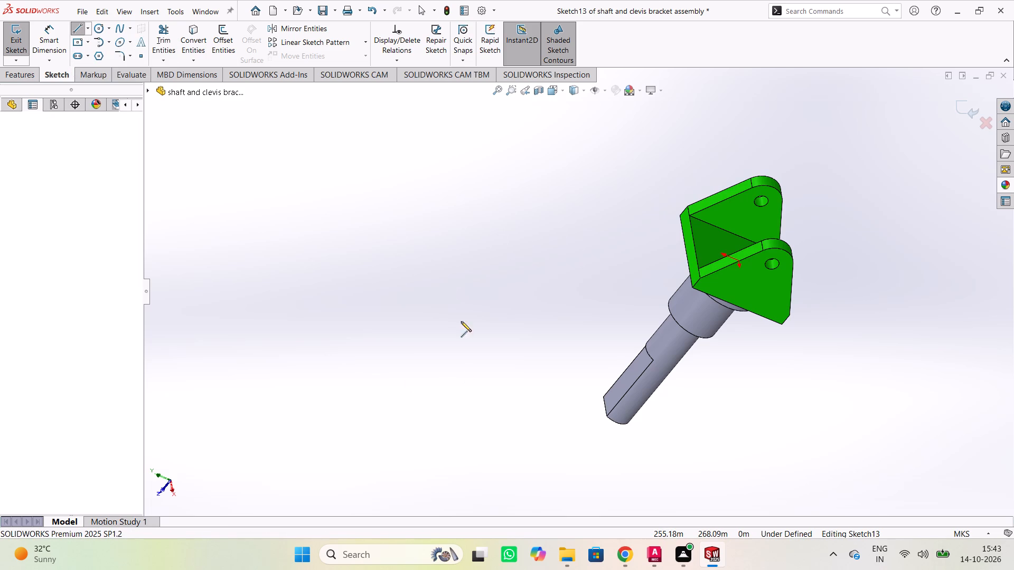
click(470, 200)
key(Escape)
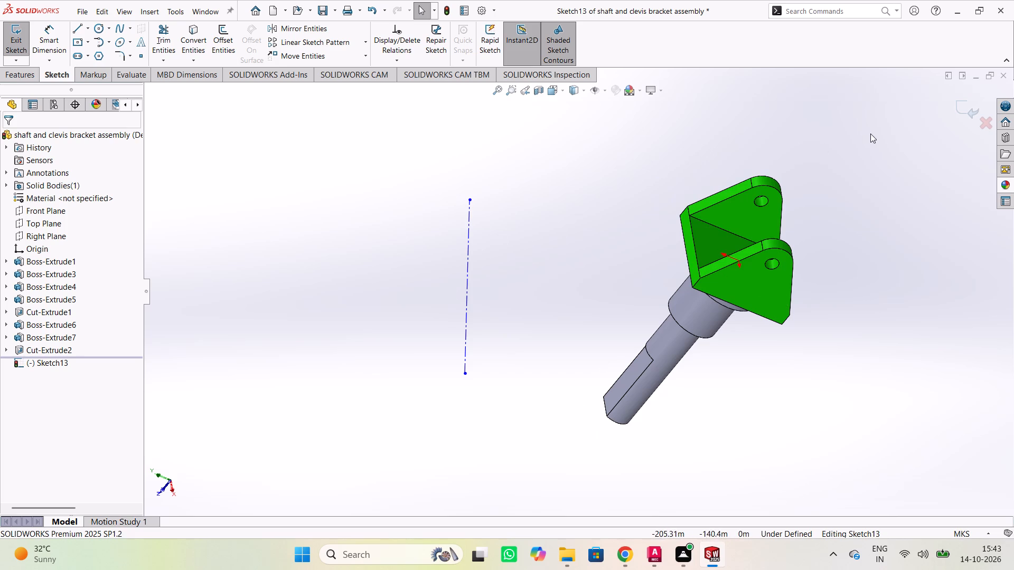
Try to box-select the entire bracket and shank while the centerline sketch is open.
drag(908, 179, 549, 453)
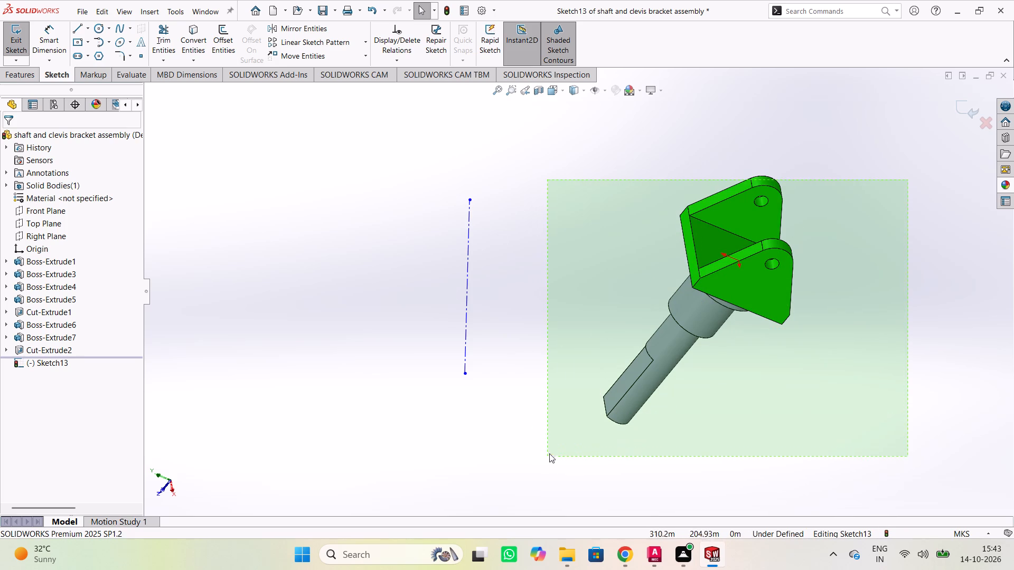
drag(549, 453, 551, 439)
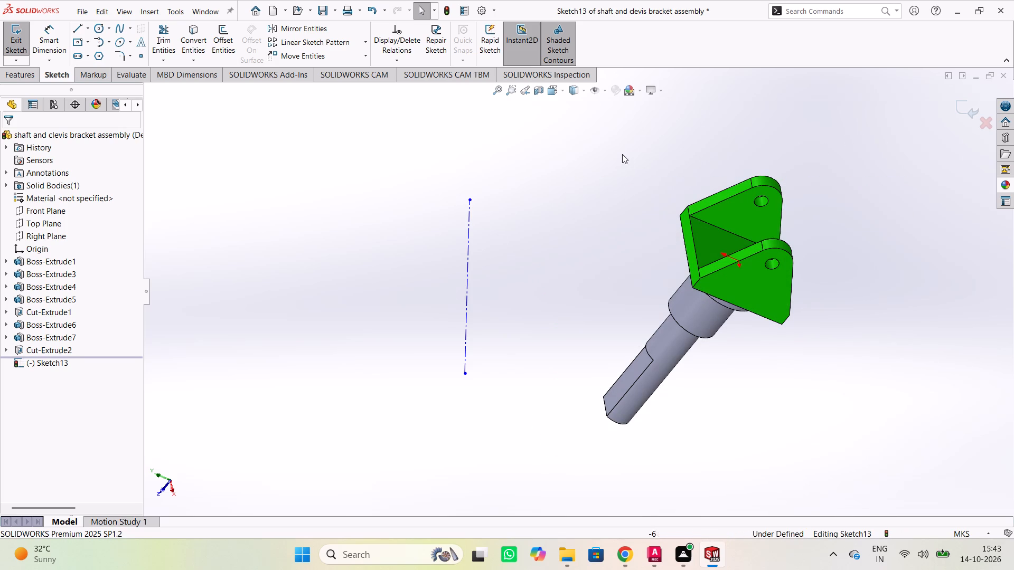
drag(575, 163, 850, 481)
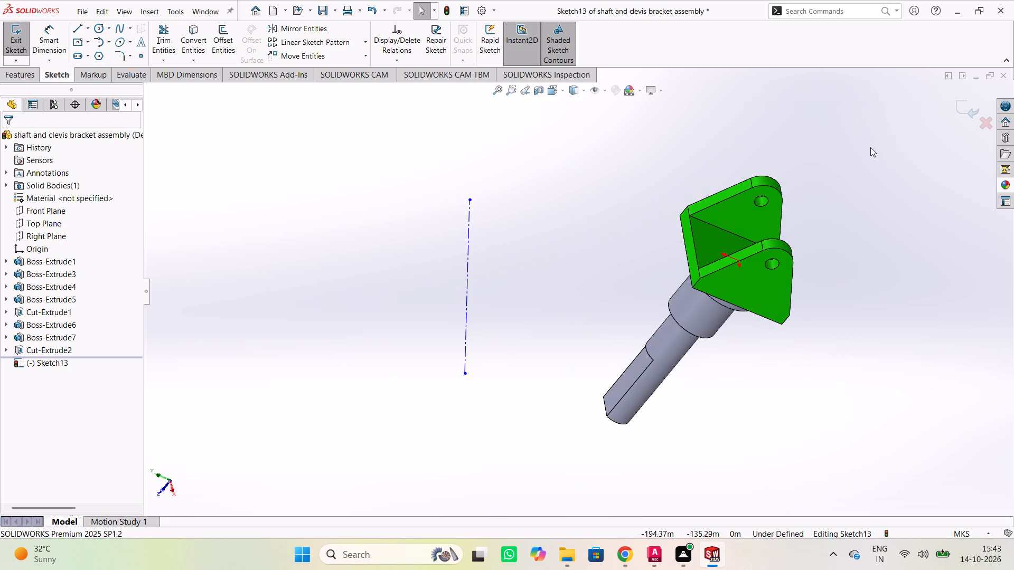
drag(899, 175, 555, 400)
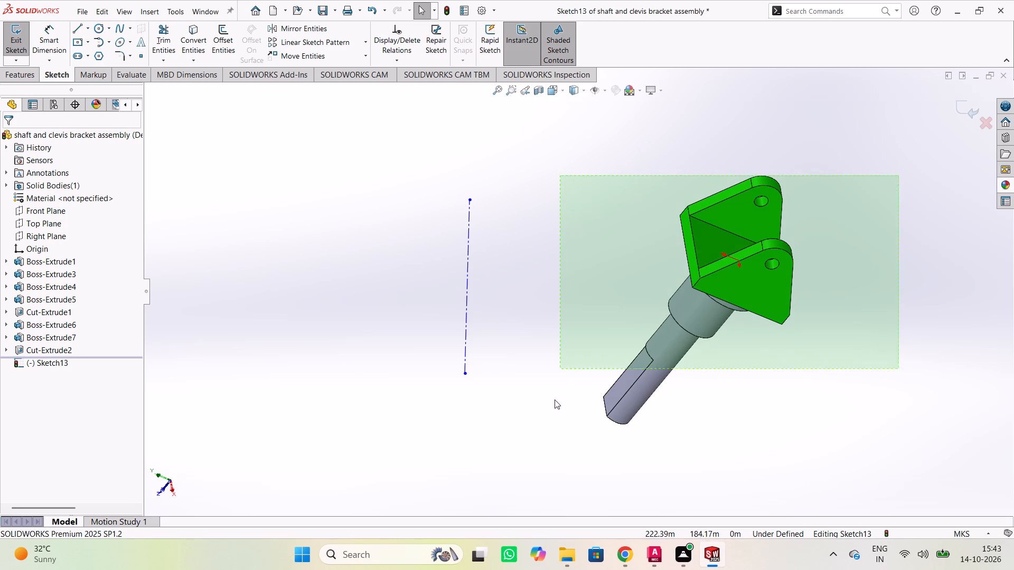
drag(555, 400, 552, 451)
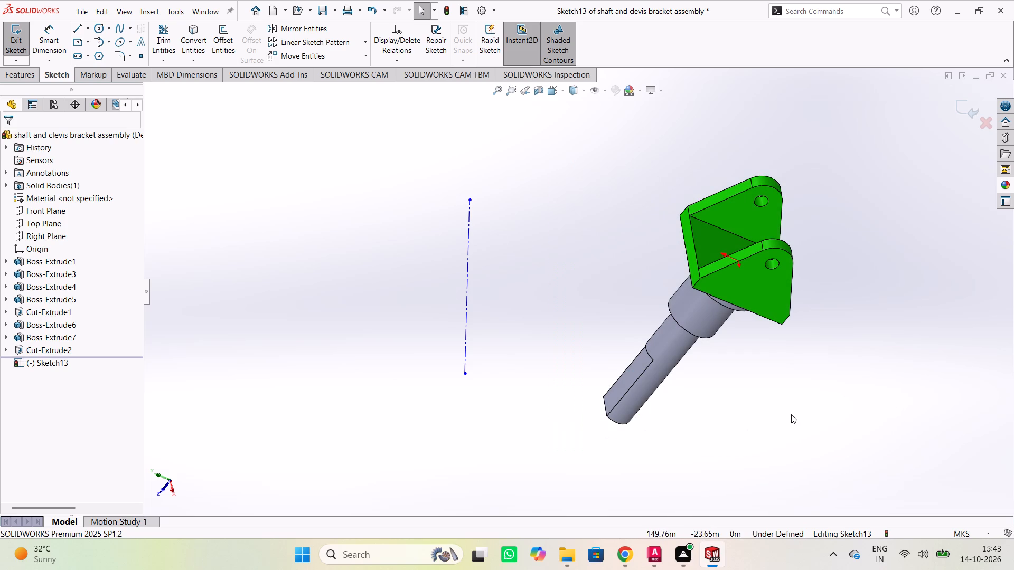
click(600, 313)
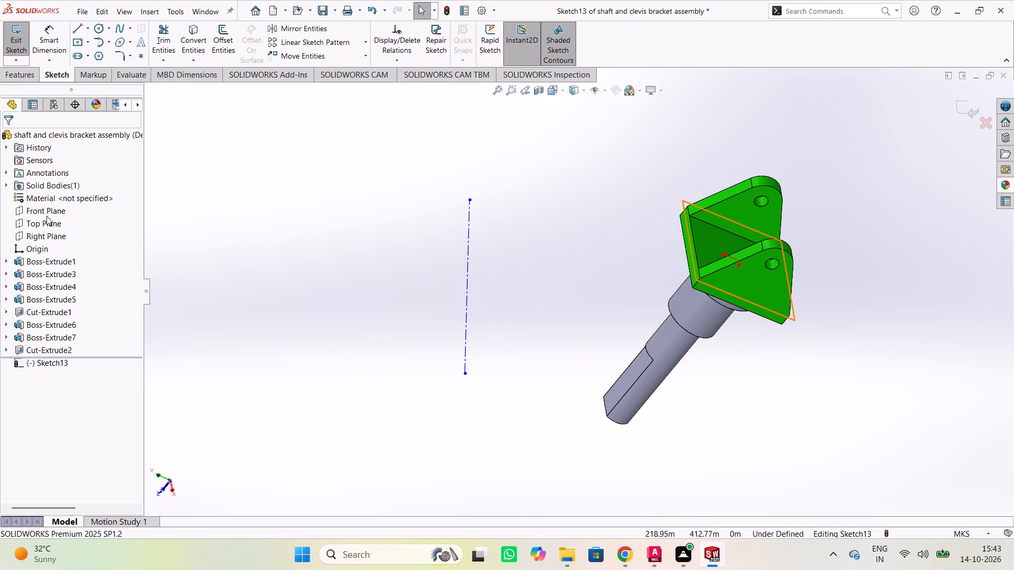
Exit the centerline sketch and clear the selection.
click(47, 214)
click(58, 202)
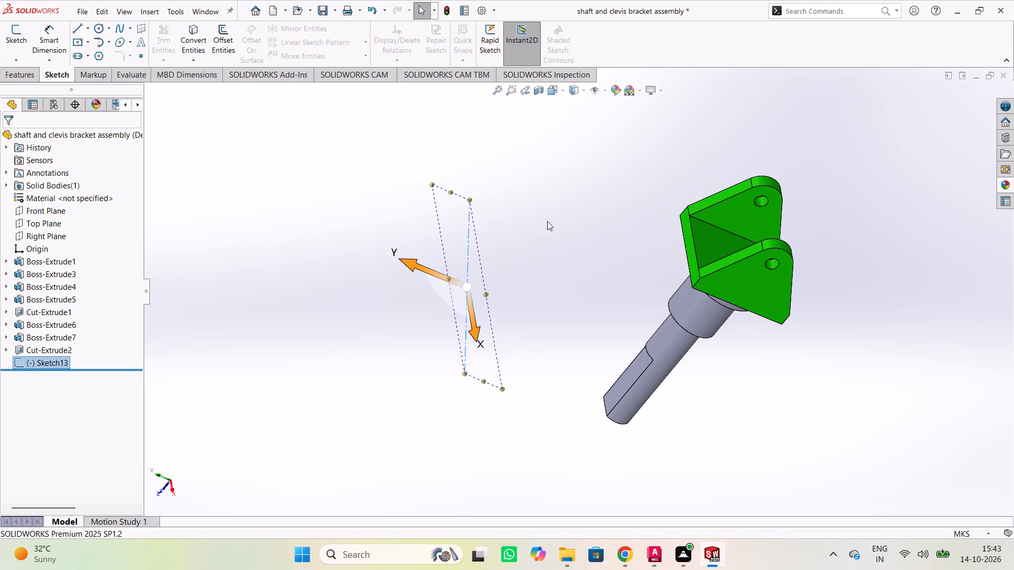
click(565, 216)
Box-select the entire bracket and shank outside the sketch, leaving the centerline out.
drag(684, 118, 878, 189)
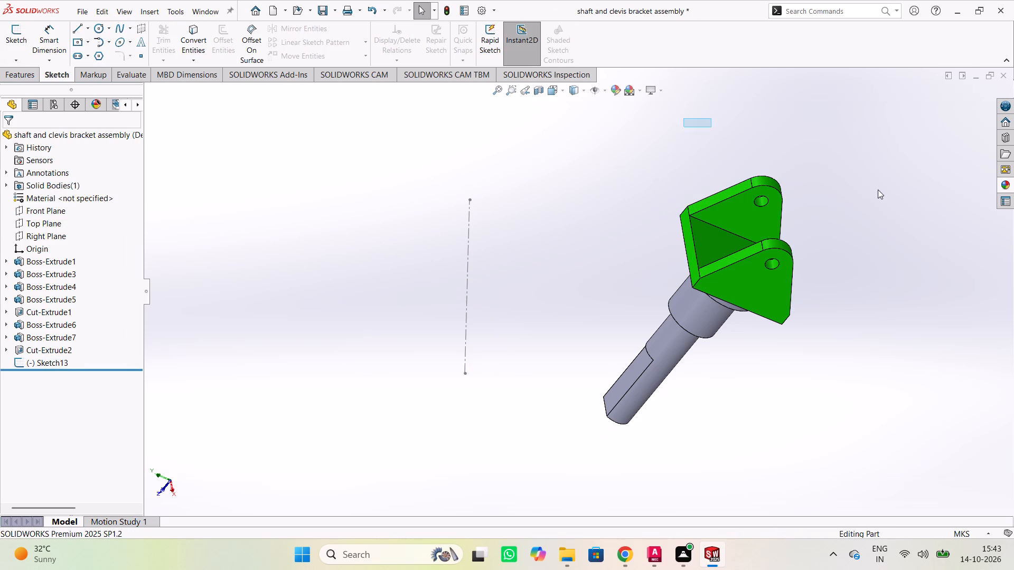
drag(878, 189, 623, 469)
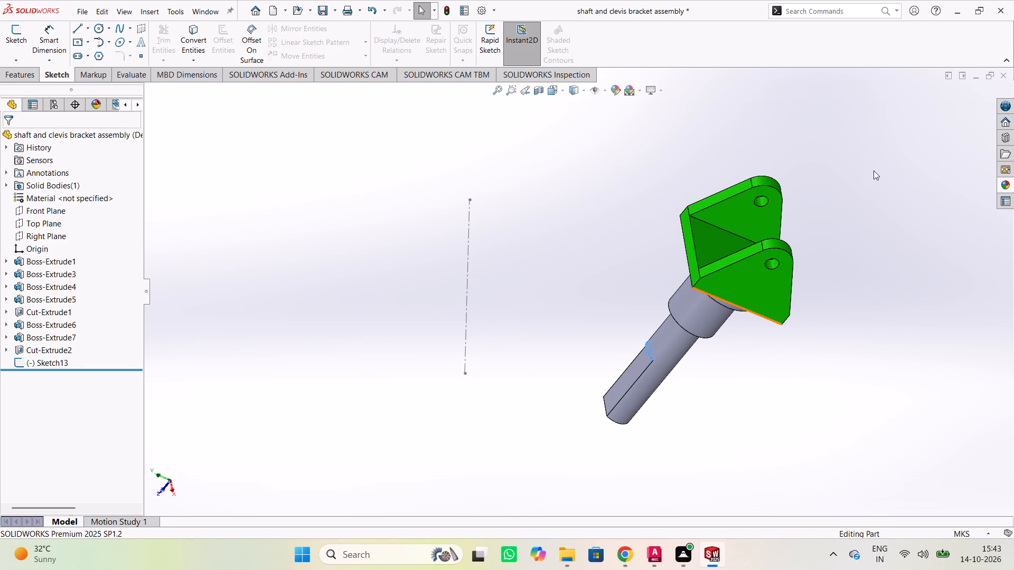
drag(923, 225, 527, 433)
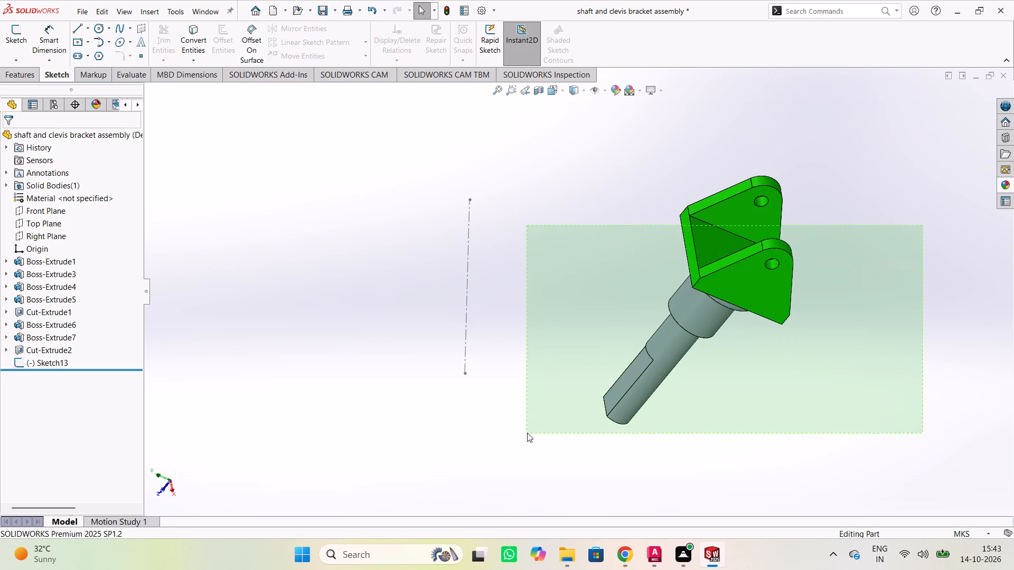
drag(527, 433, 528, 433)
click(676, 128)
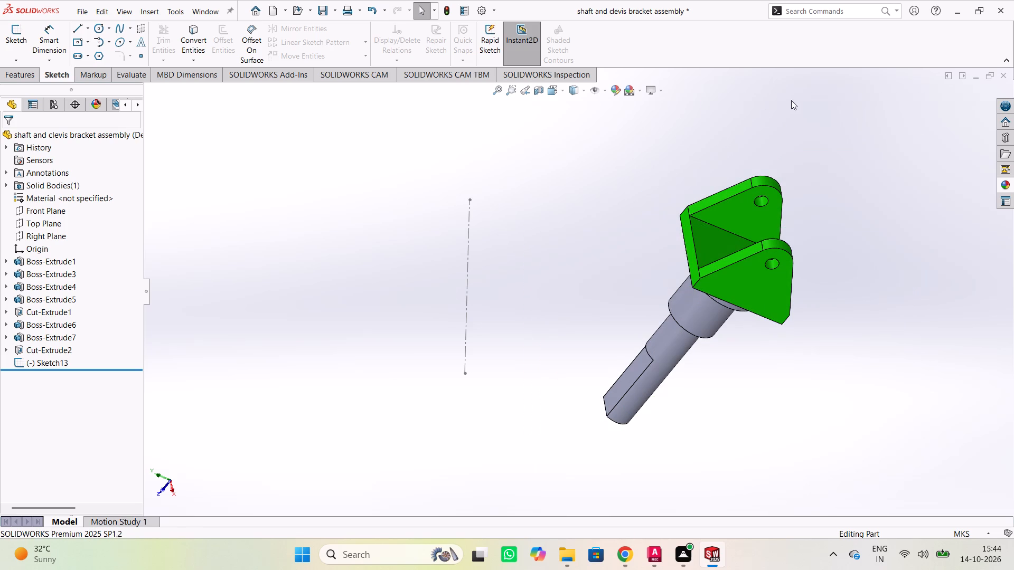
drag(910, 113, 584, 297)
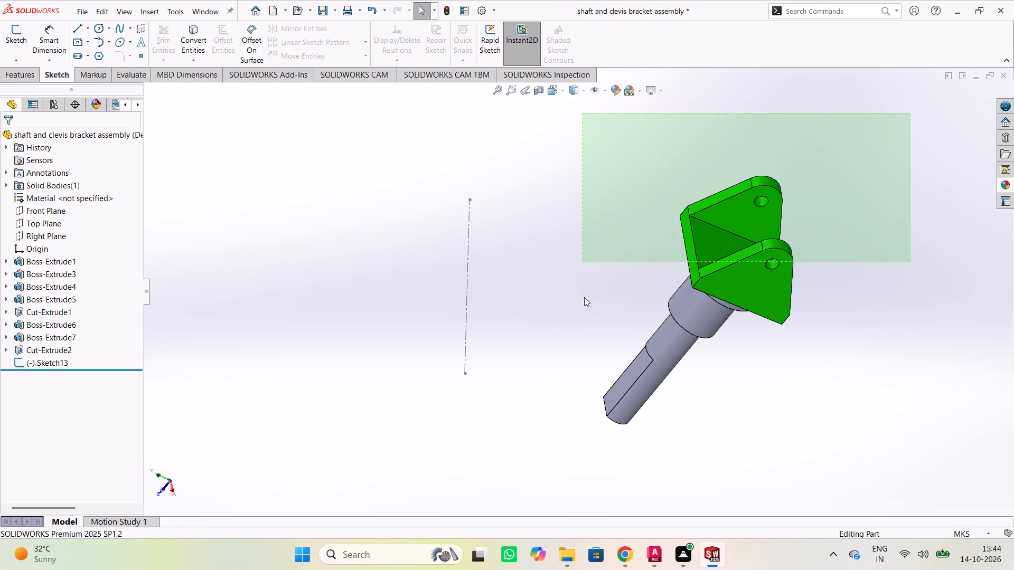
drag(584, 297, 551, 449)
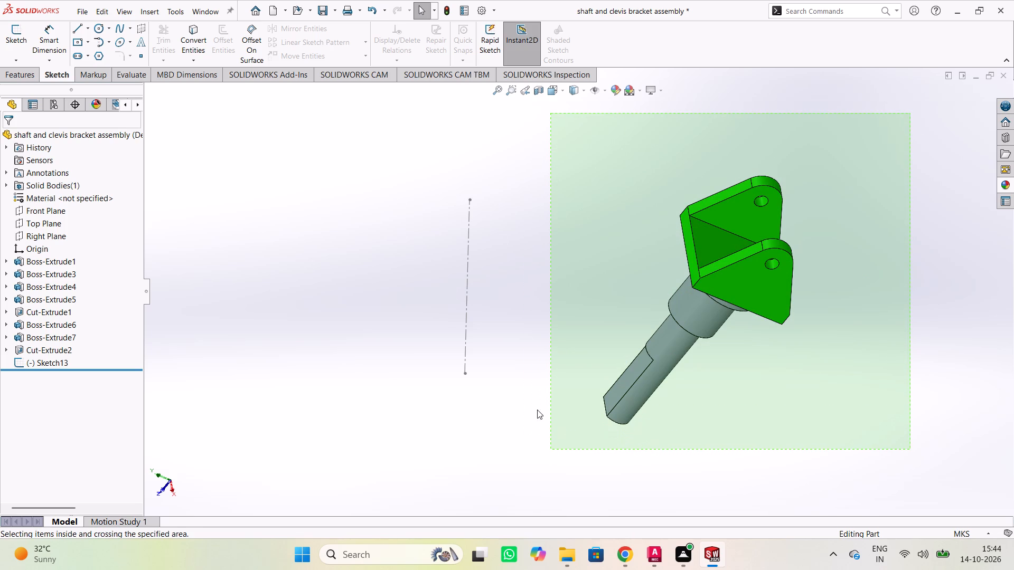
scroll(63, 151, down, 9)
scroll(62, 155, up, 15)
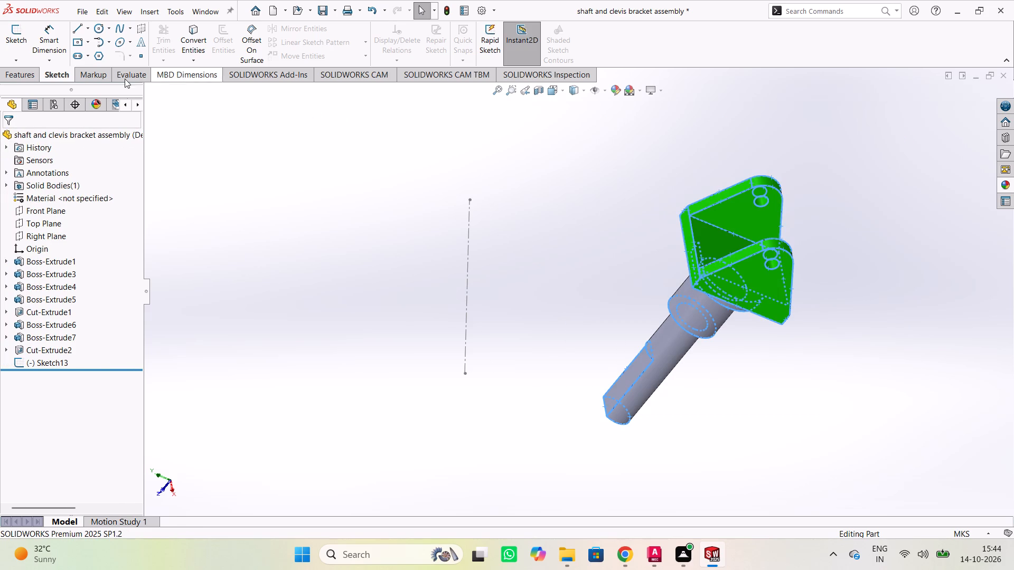
Start a Mirror feature and box-select every face of the bracket and shank as the faces to mirror.
click(30, 77)
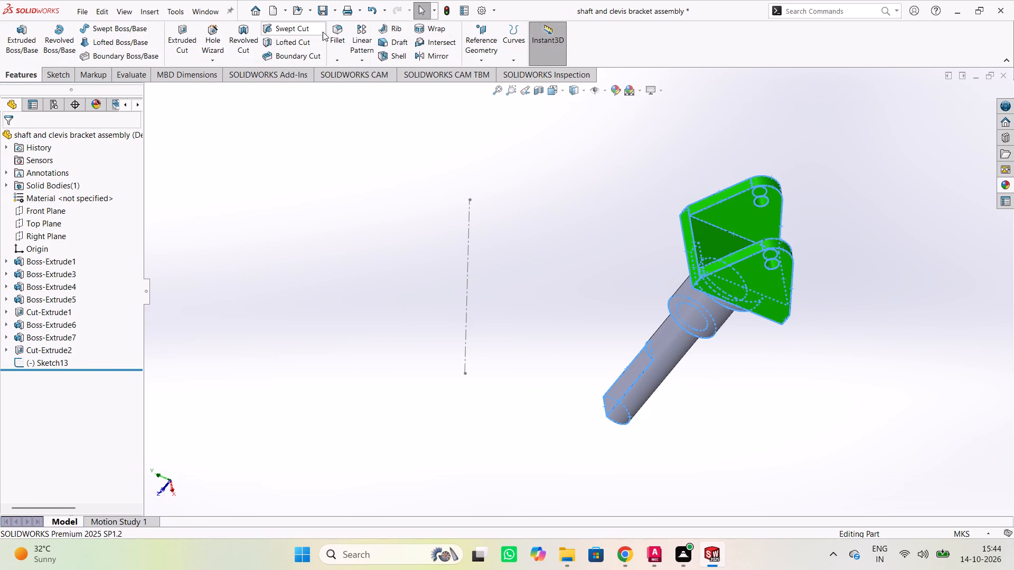
click(435, 54)
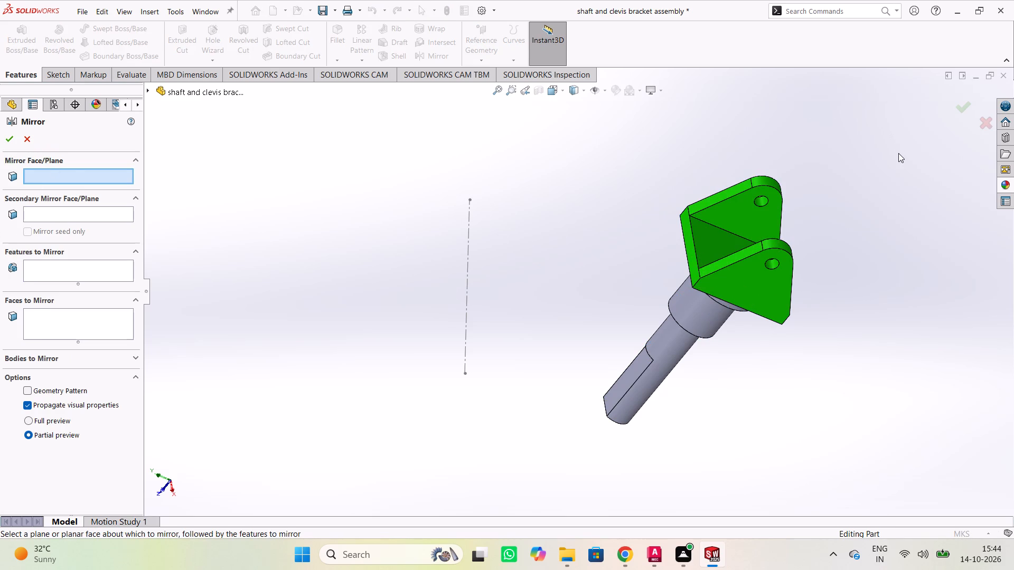
drag(915, 182, 699, 124)
click(111, 169)
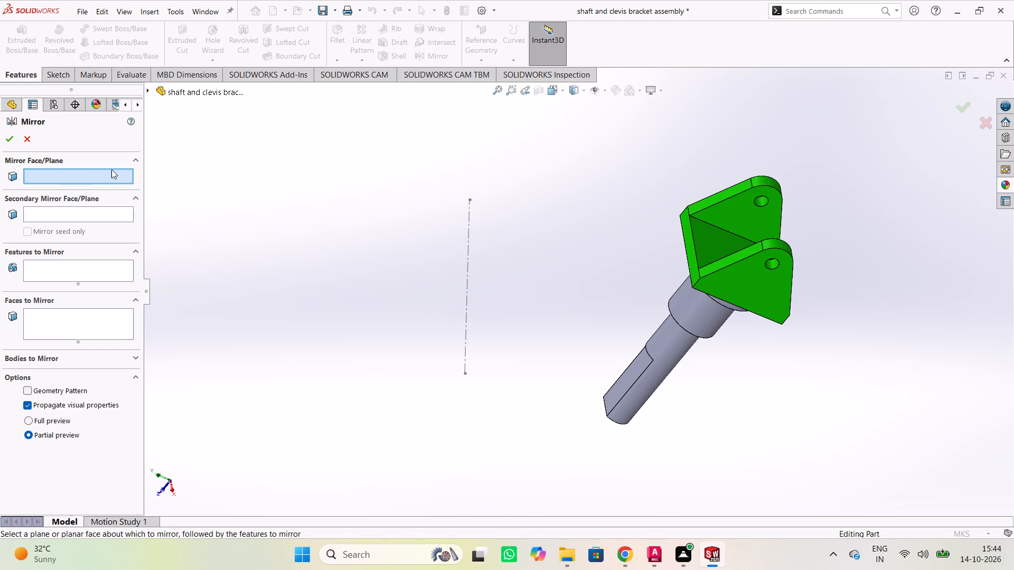
click(111, 169)
click(114, 168)
click(77, 217)
click(67, 265)
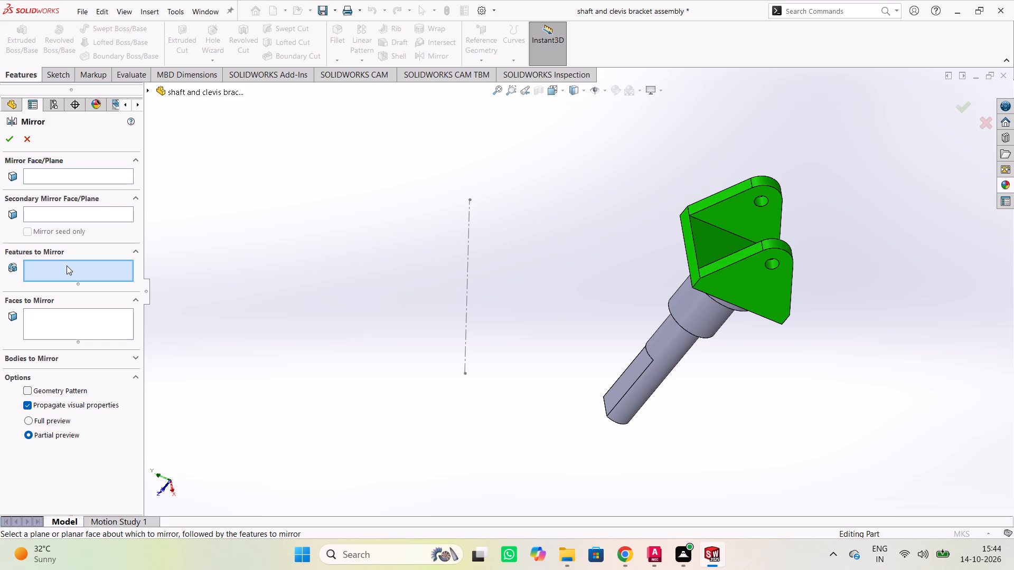
click(47, 316)
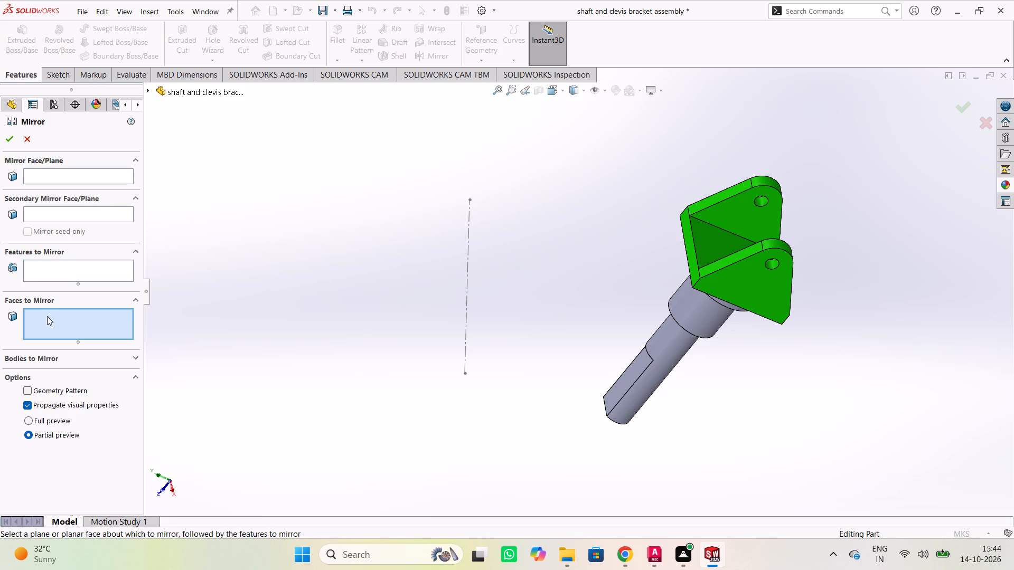
drag(898, 212, 651, 104)
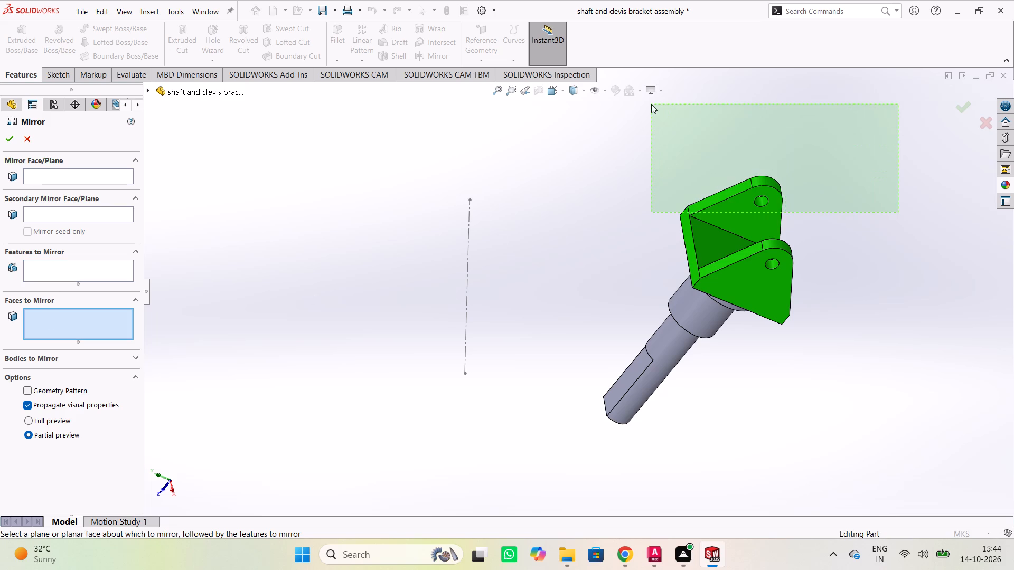
drag(651, 104, 514, 432)
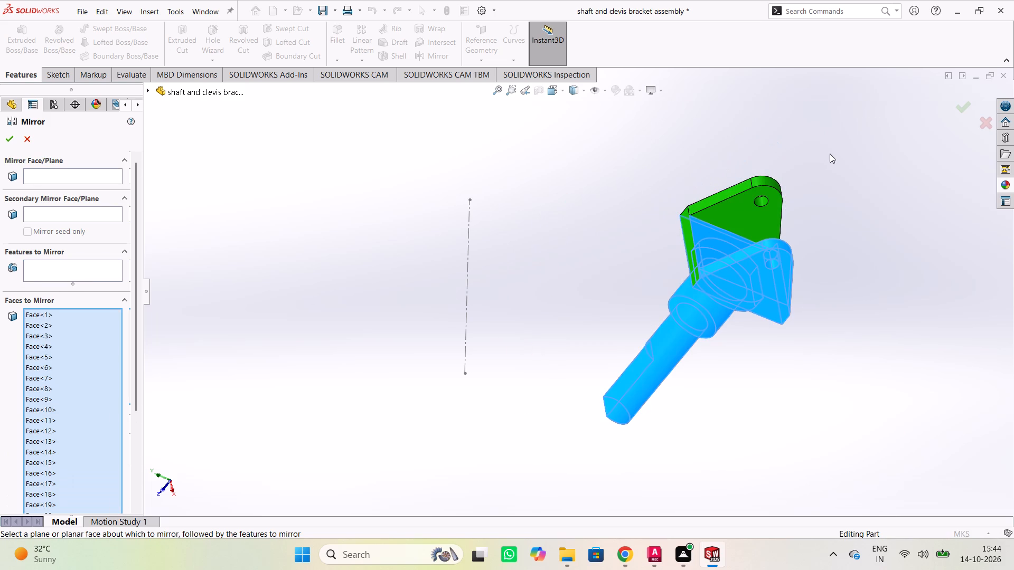
shift+drag(899, 130, 887, 131)
shift+drag(887, 131, 582, 449)
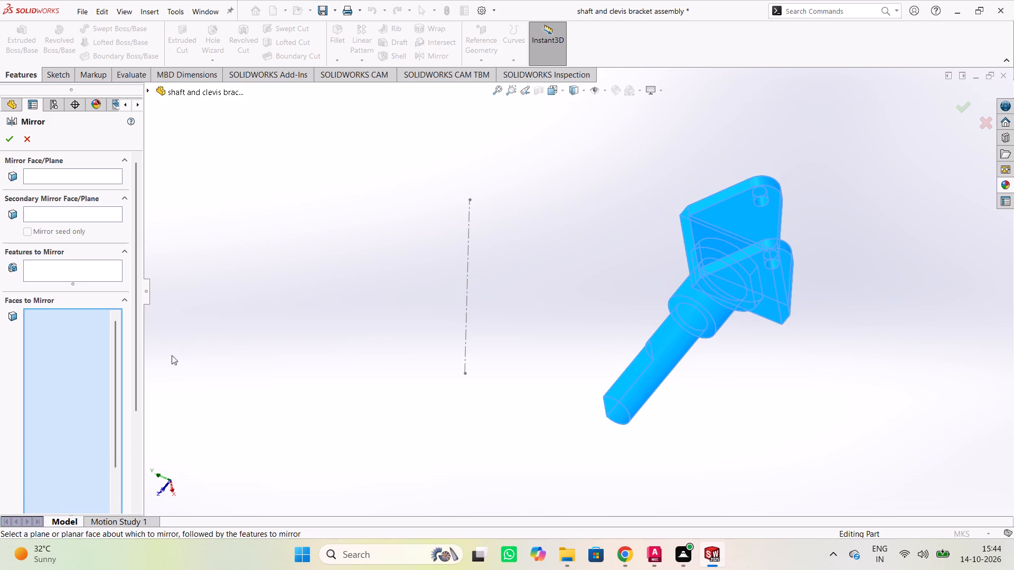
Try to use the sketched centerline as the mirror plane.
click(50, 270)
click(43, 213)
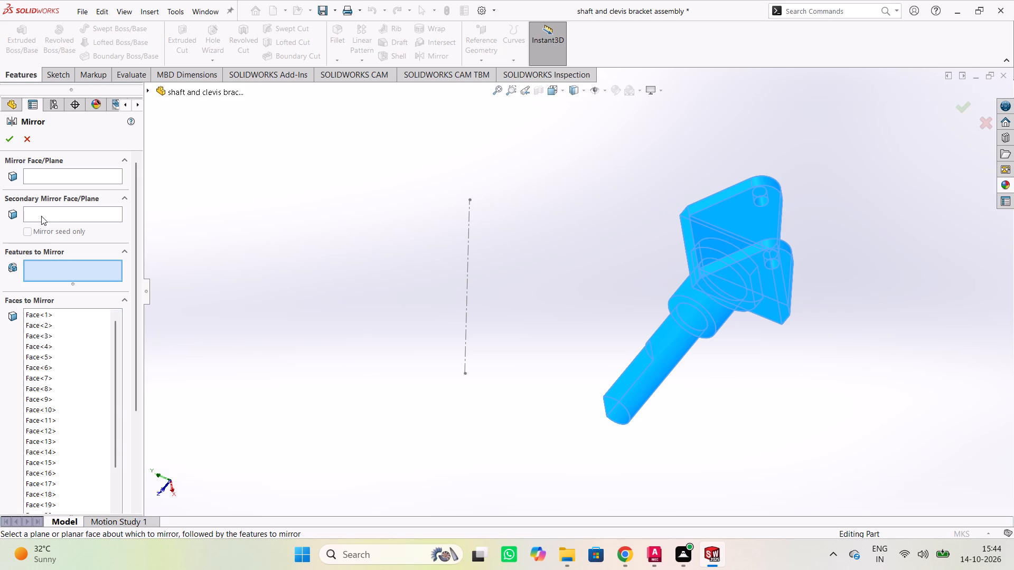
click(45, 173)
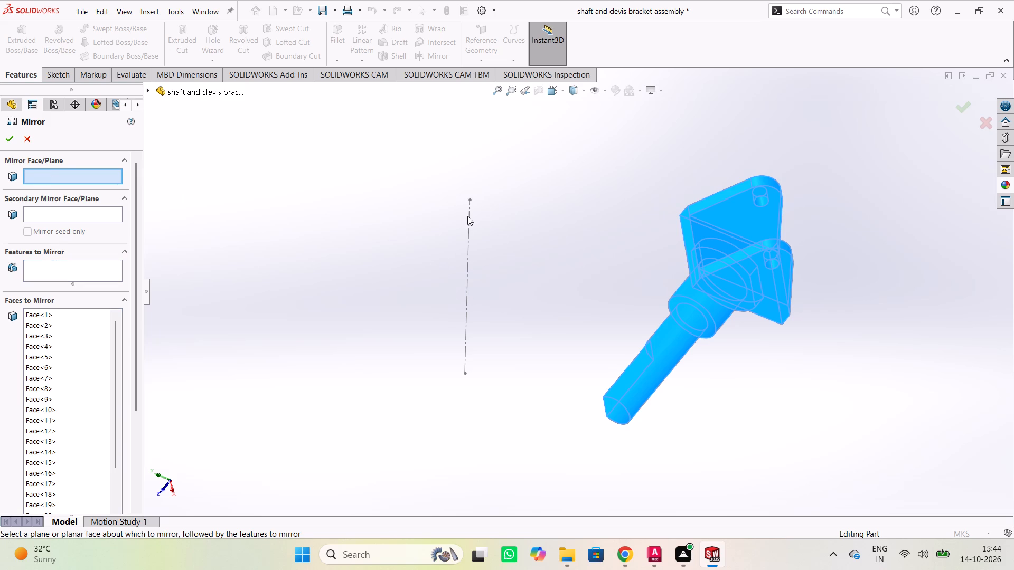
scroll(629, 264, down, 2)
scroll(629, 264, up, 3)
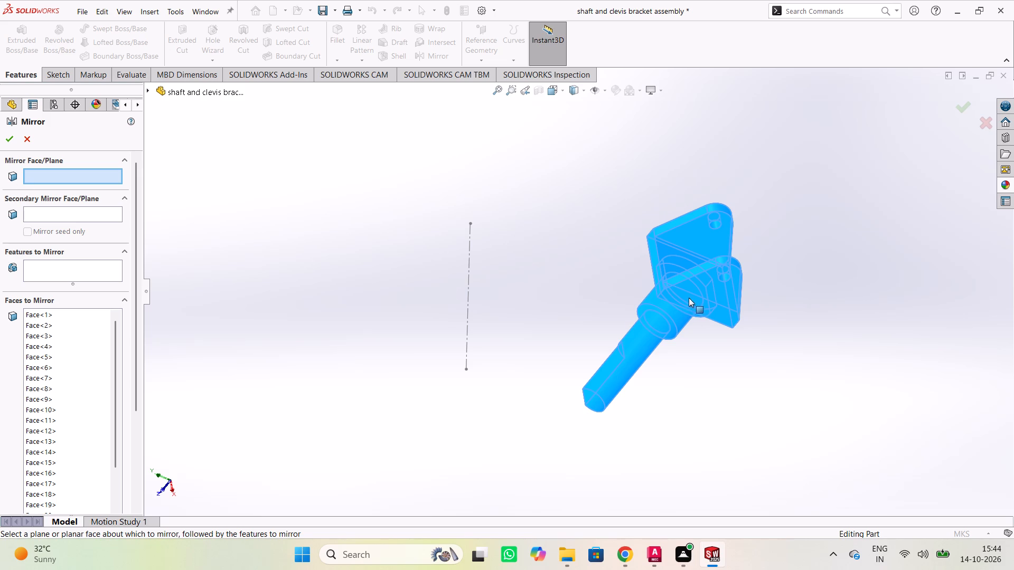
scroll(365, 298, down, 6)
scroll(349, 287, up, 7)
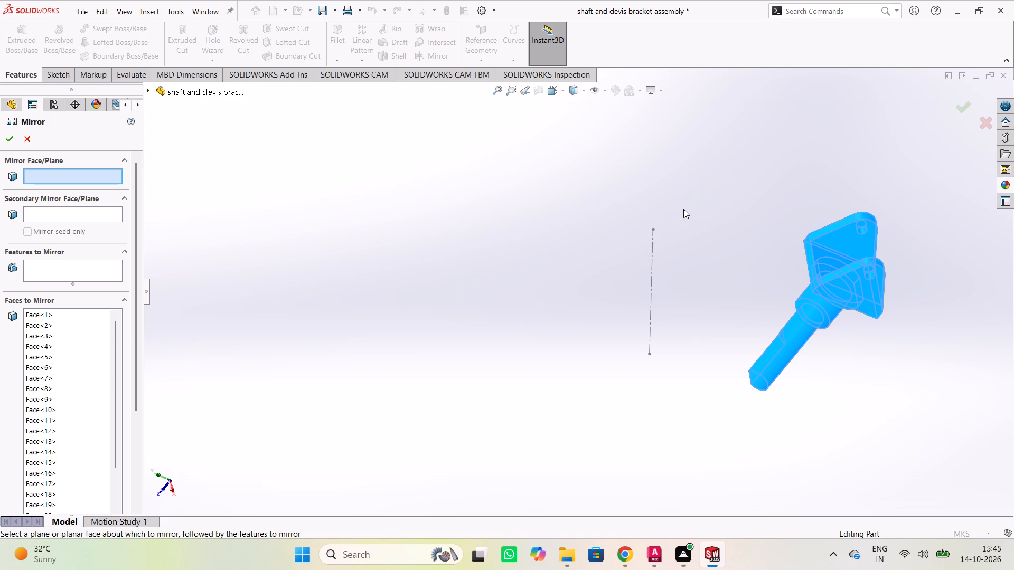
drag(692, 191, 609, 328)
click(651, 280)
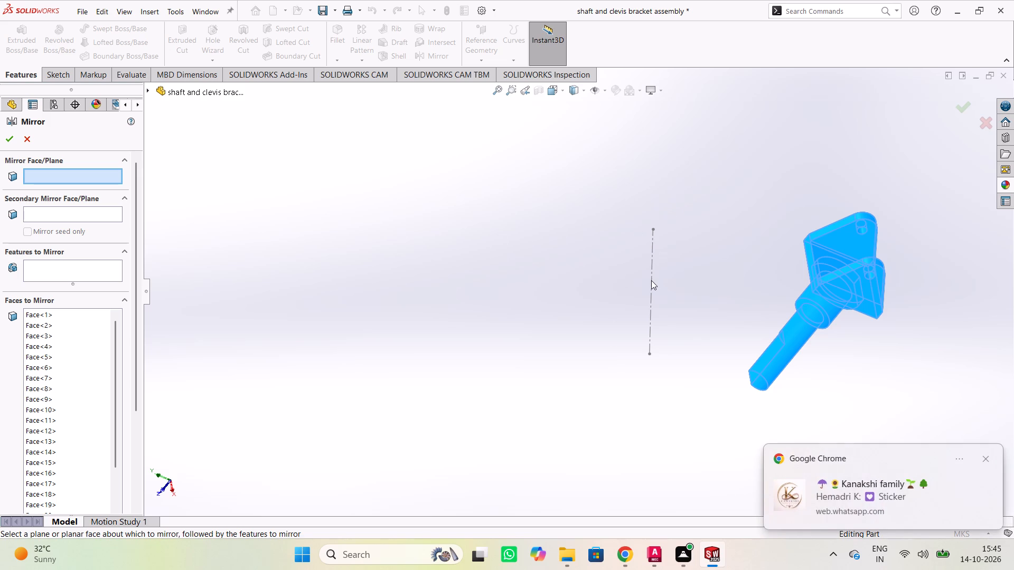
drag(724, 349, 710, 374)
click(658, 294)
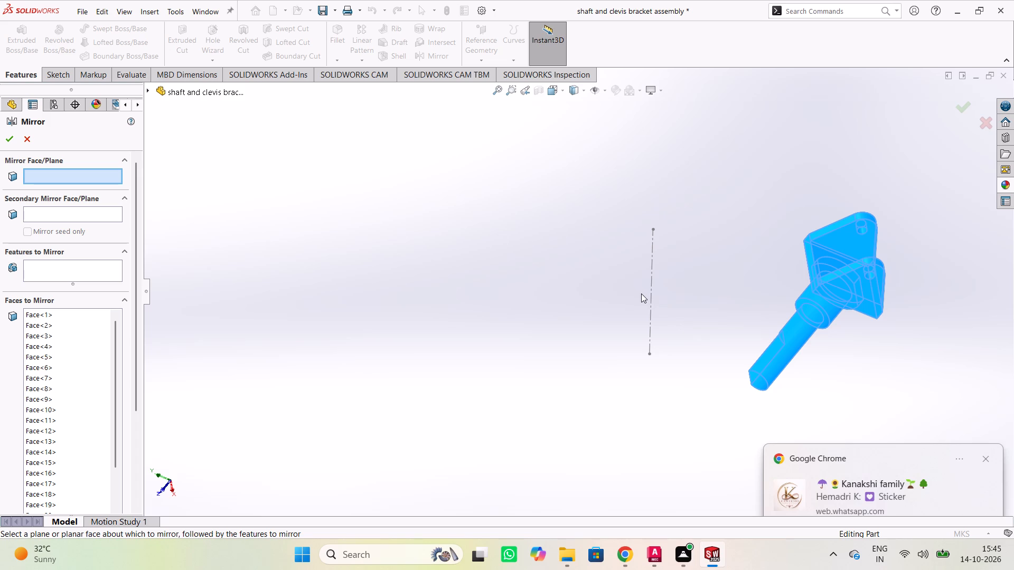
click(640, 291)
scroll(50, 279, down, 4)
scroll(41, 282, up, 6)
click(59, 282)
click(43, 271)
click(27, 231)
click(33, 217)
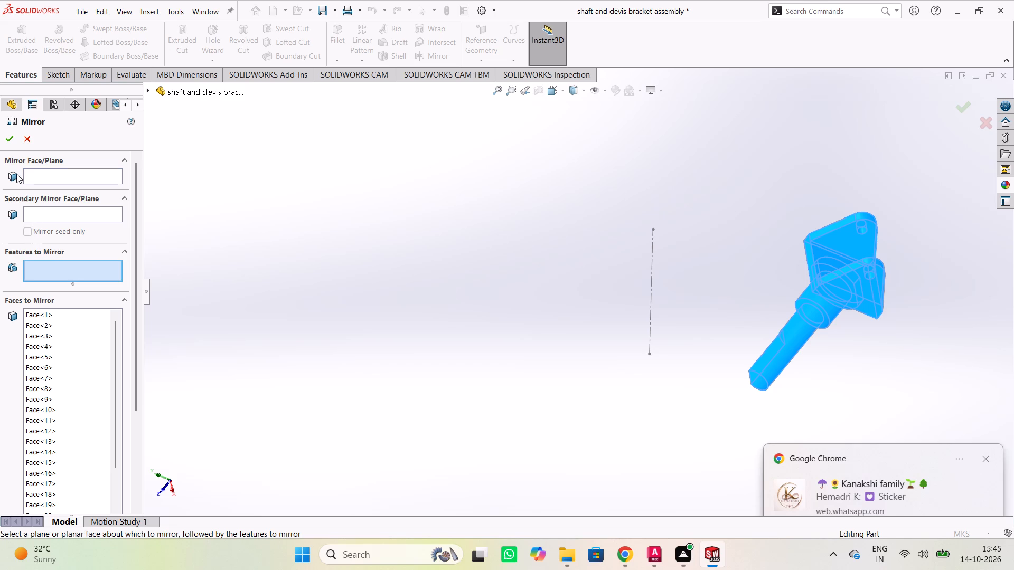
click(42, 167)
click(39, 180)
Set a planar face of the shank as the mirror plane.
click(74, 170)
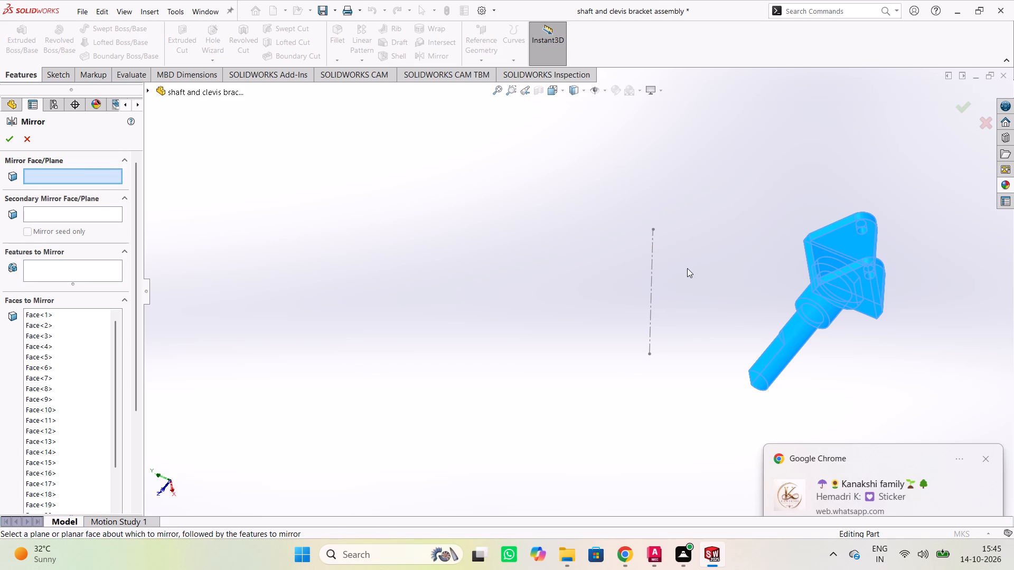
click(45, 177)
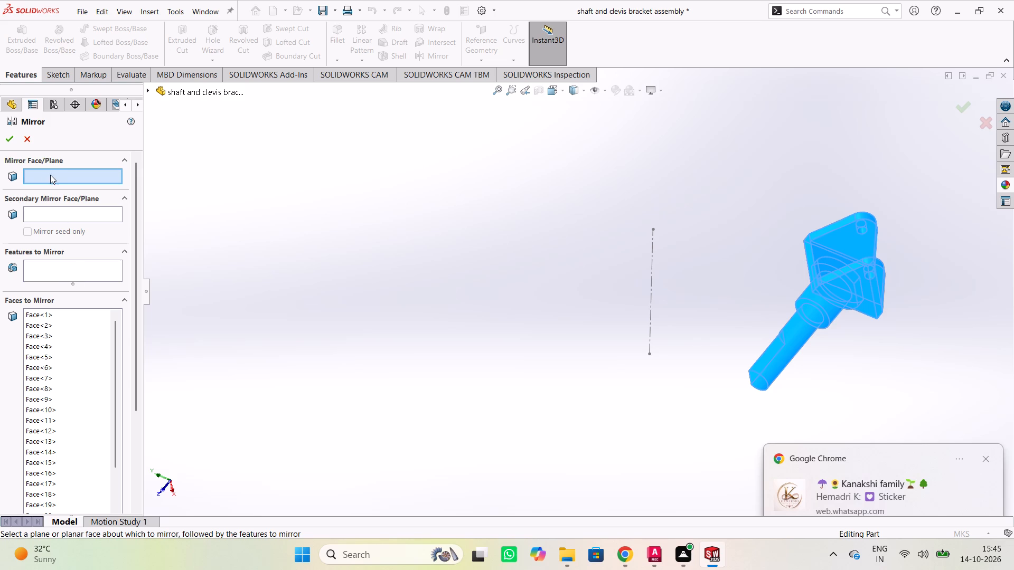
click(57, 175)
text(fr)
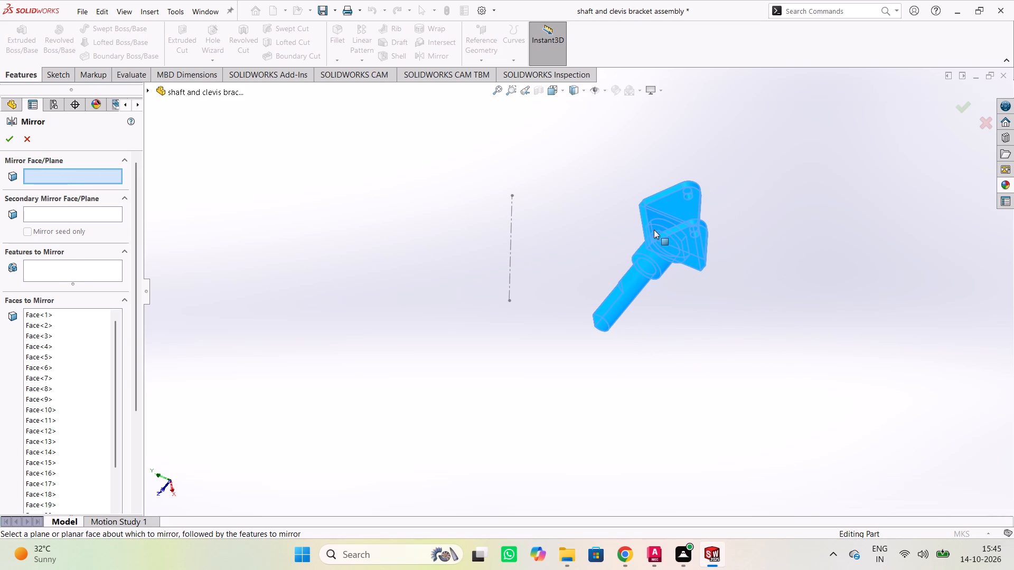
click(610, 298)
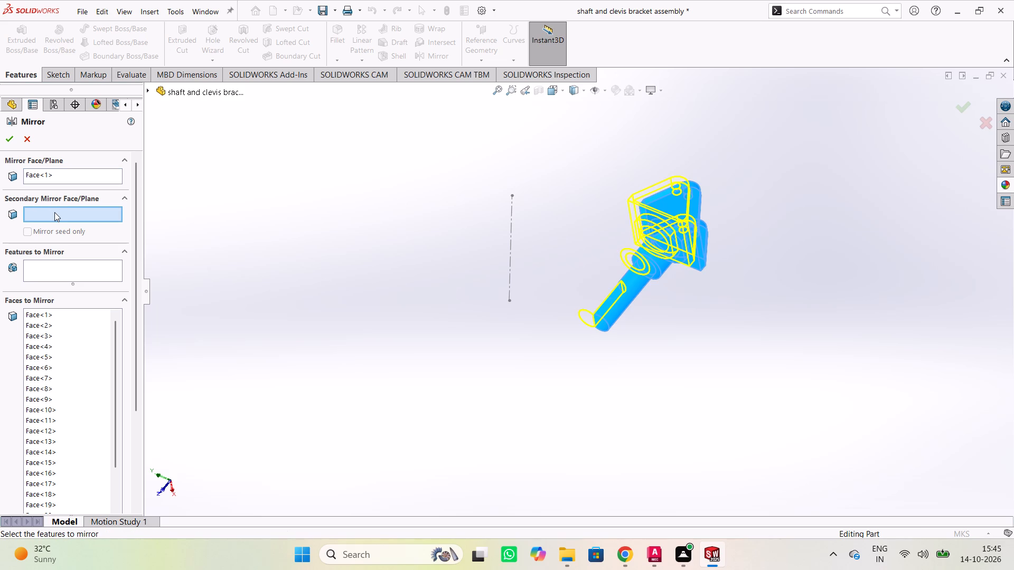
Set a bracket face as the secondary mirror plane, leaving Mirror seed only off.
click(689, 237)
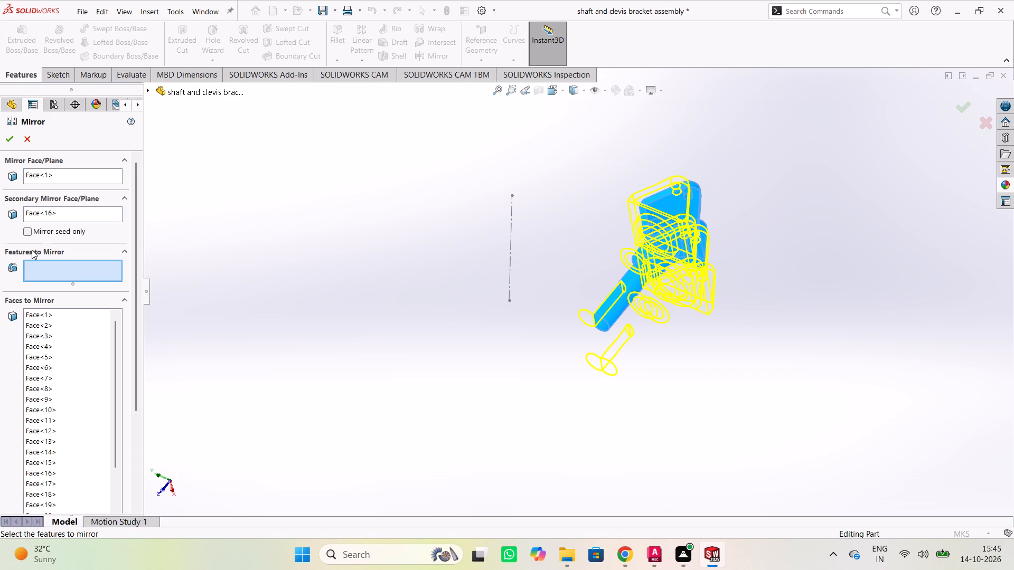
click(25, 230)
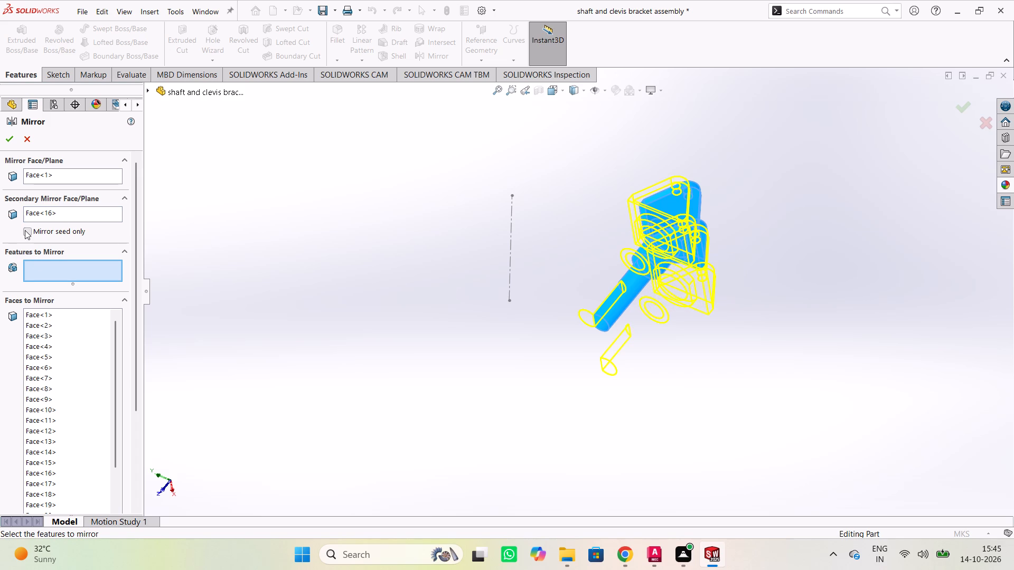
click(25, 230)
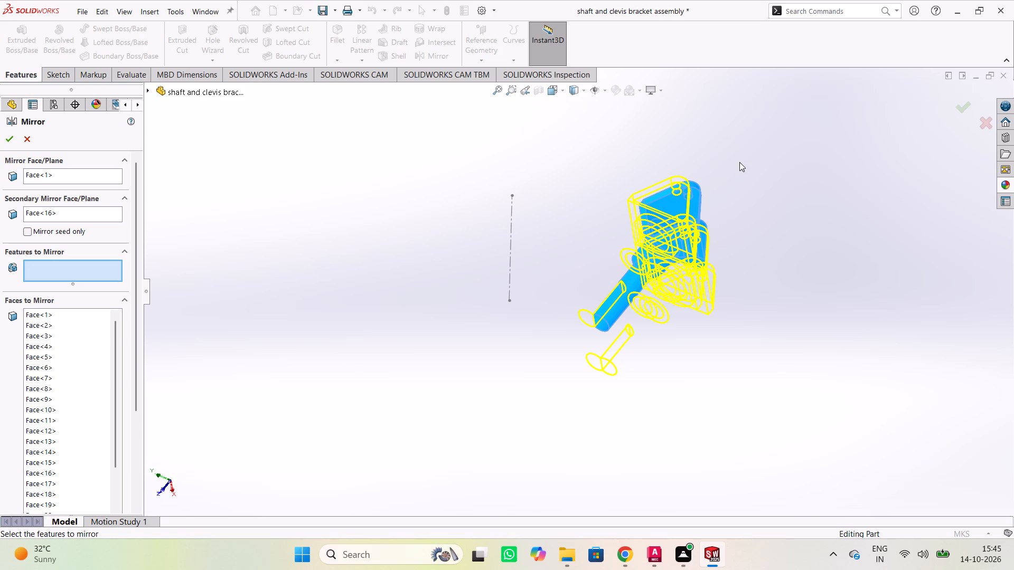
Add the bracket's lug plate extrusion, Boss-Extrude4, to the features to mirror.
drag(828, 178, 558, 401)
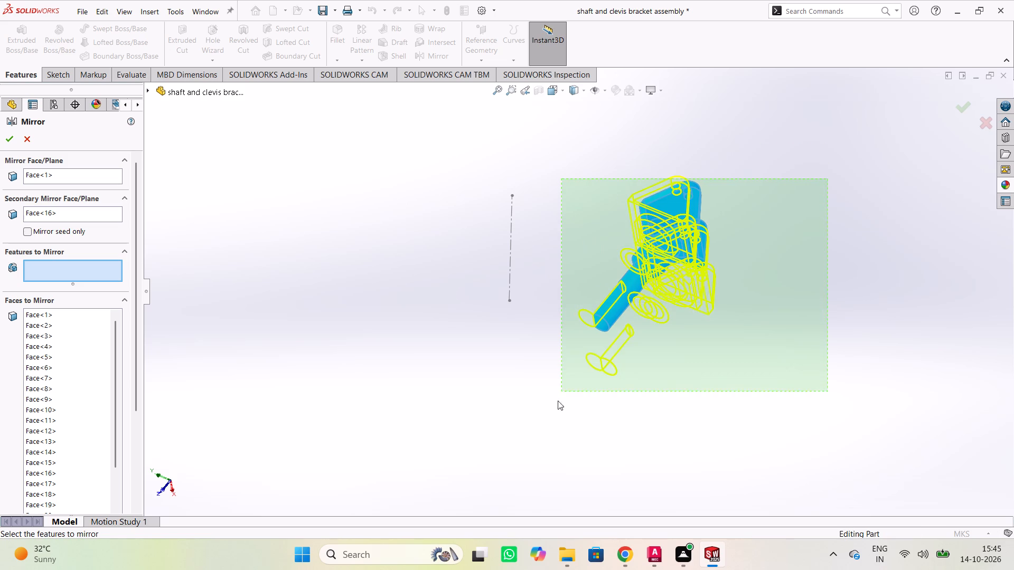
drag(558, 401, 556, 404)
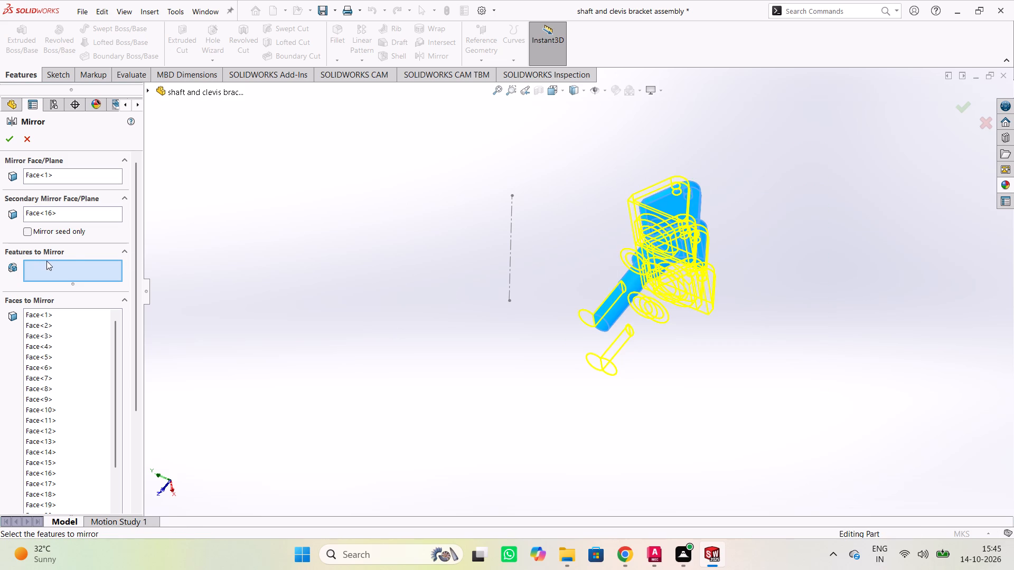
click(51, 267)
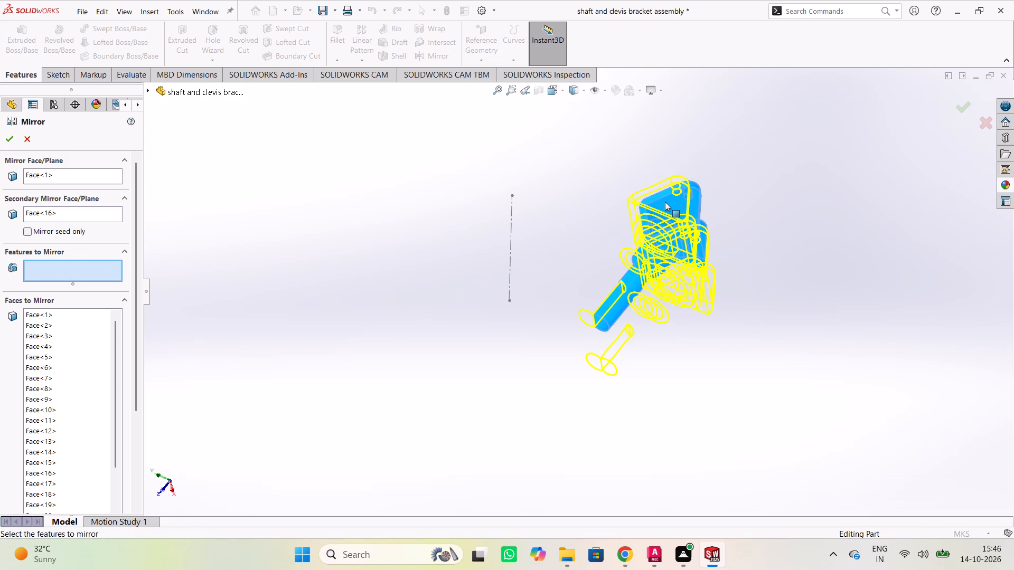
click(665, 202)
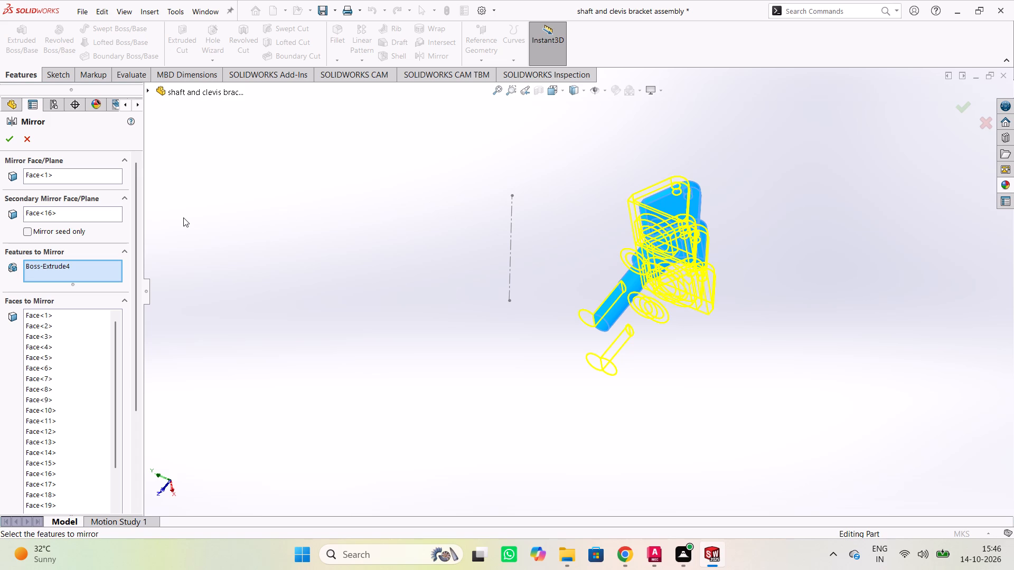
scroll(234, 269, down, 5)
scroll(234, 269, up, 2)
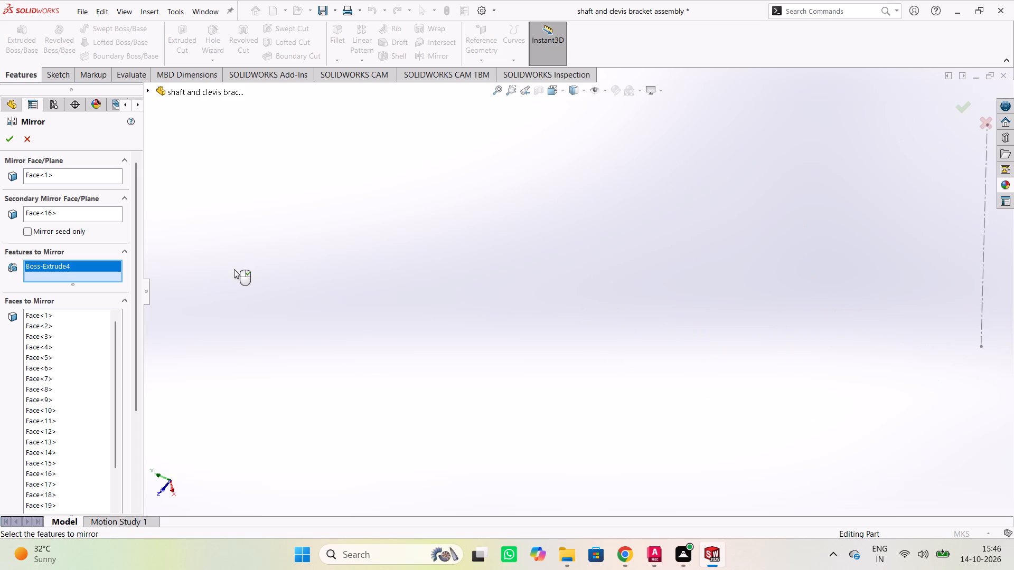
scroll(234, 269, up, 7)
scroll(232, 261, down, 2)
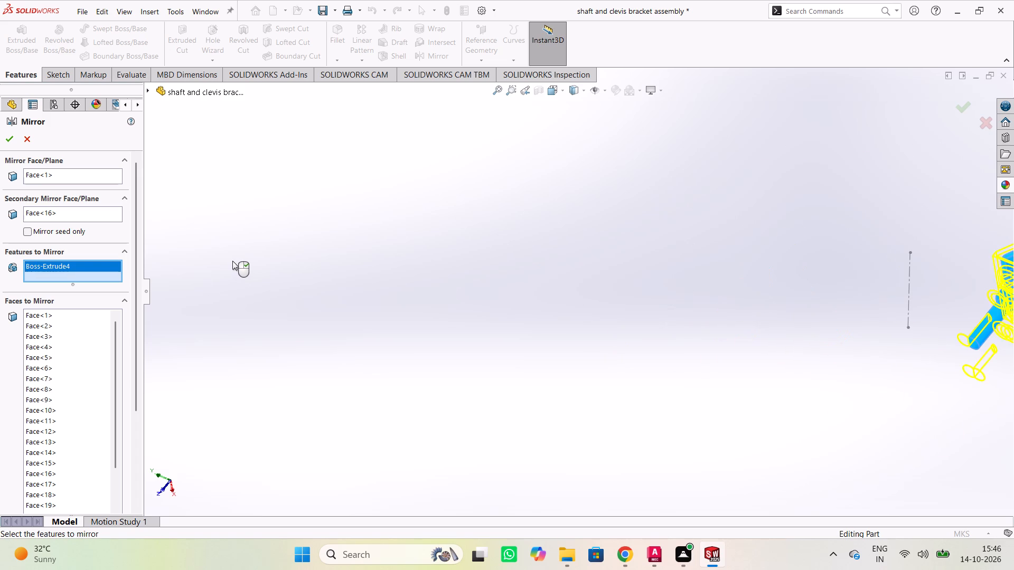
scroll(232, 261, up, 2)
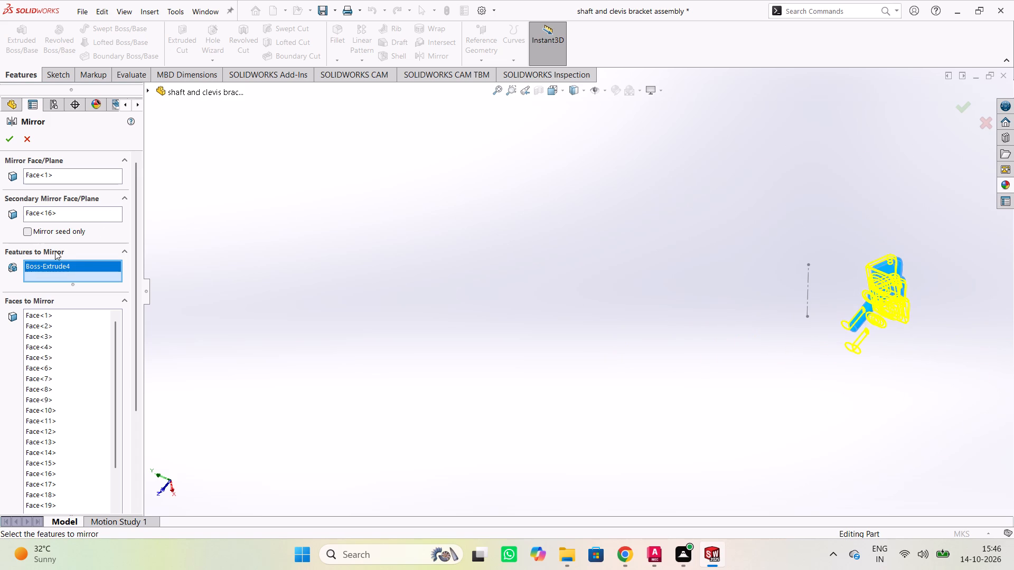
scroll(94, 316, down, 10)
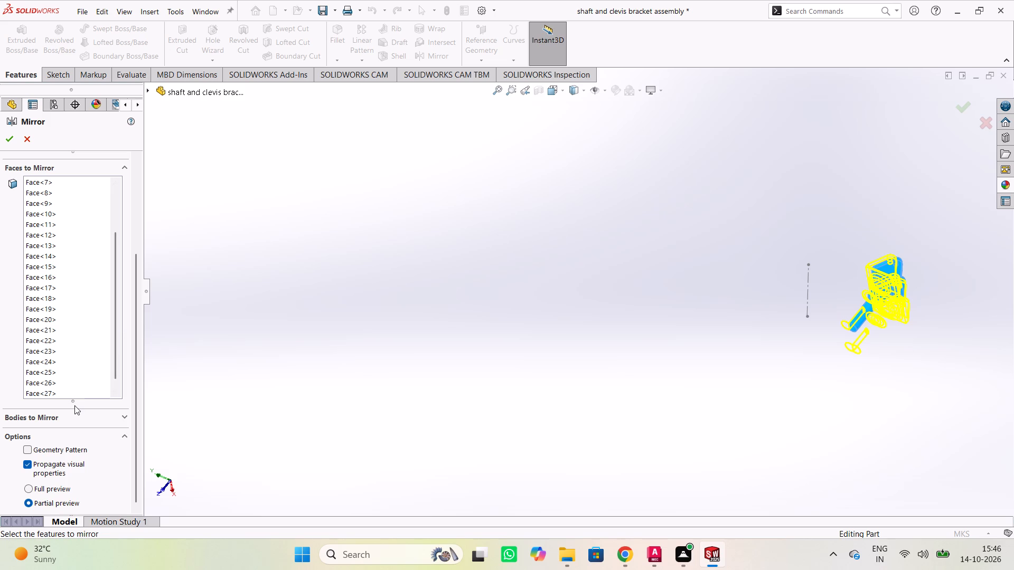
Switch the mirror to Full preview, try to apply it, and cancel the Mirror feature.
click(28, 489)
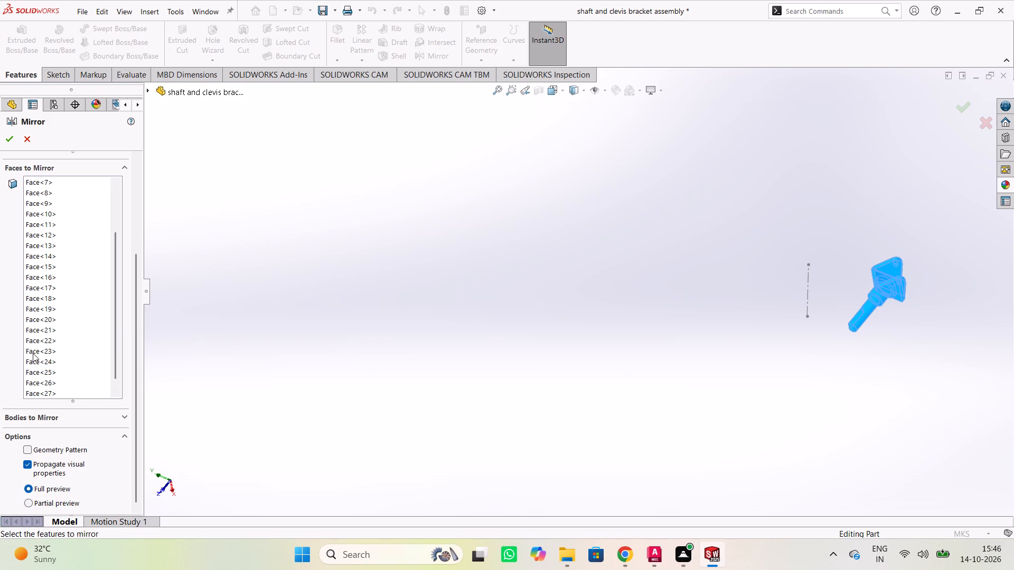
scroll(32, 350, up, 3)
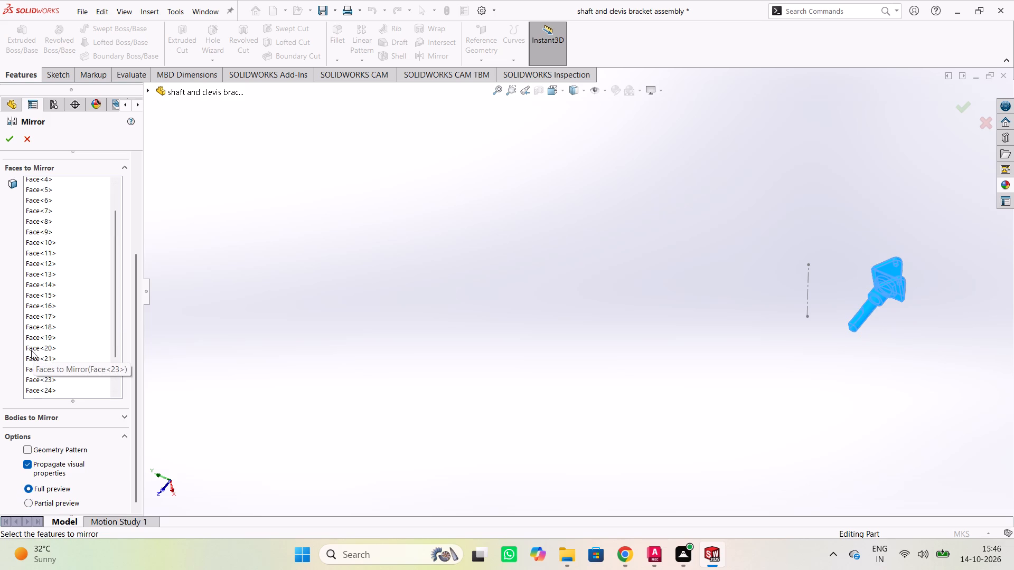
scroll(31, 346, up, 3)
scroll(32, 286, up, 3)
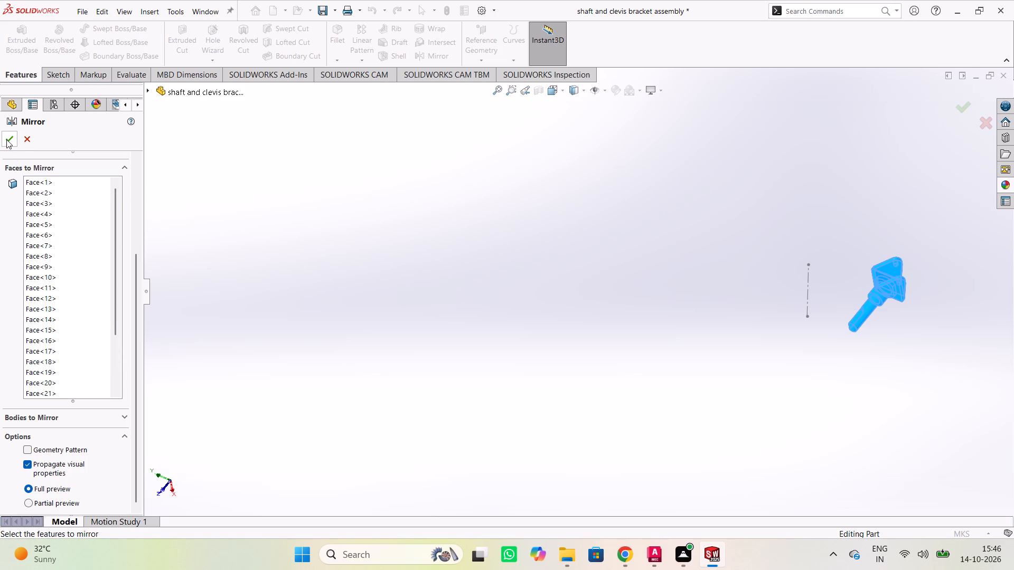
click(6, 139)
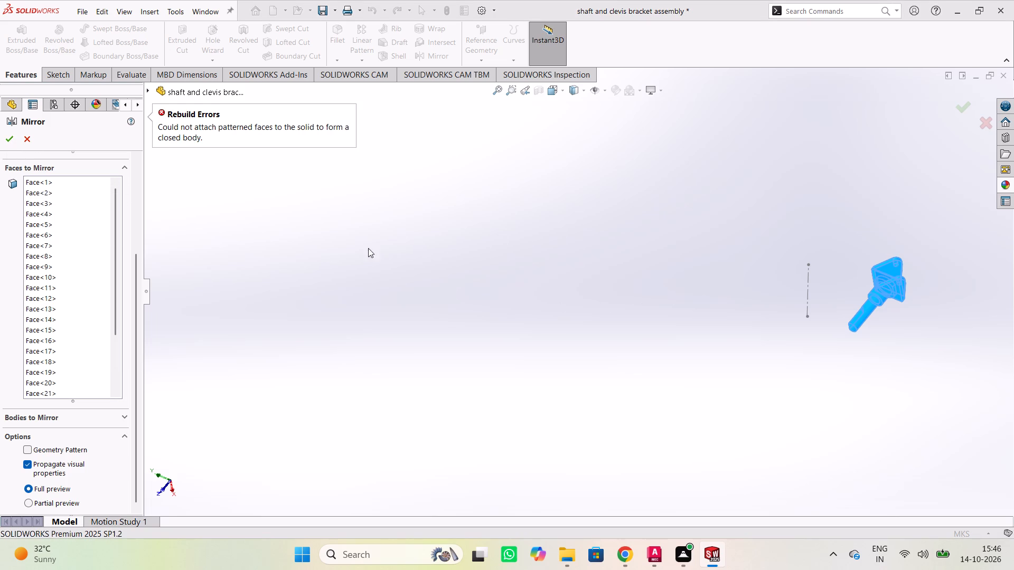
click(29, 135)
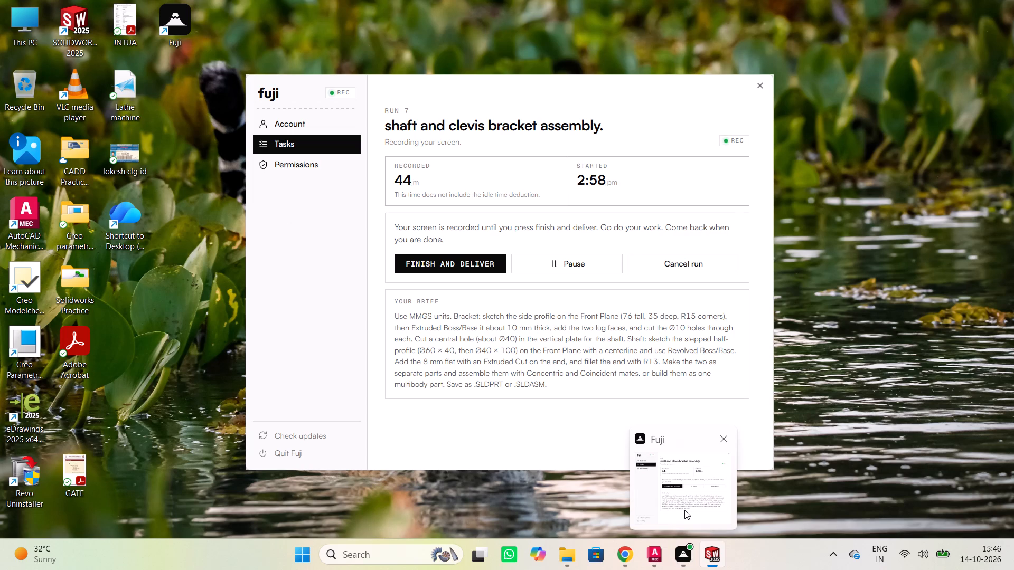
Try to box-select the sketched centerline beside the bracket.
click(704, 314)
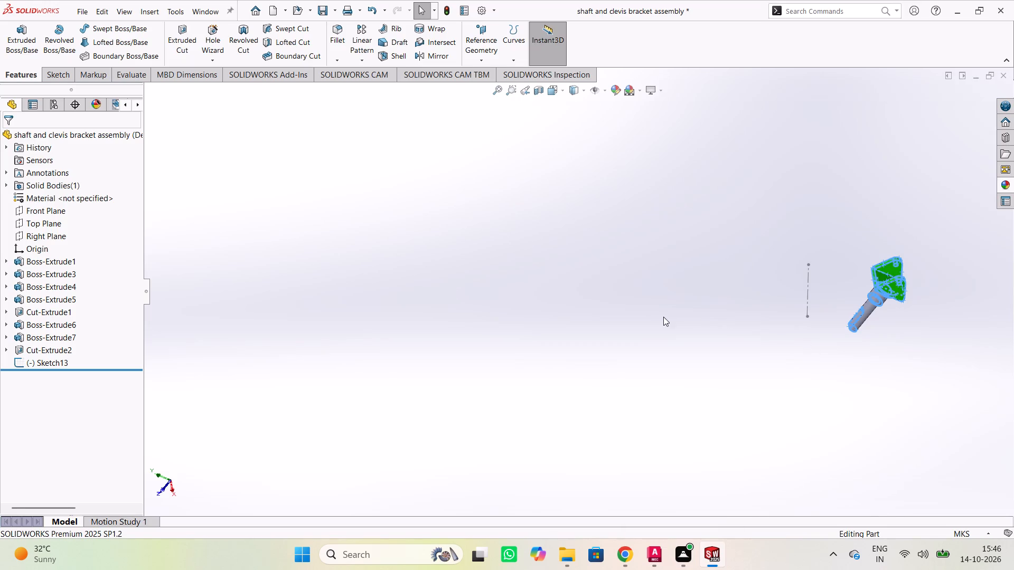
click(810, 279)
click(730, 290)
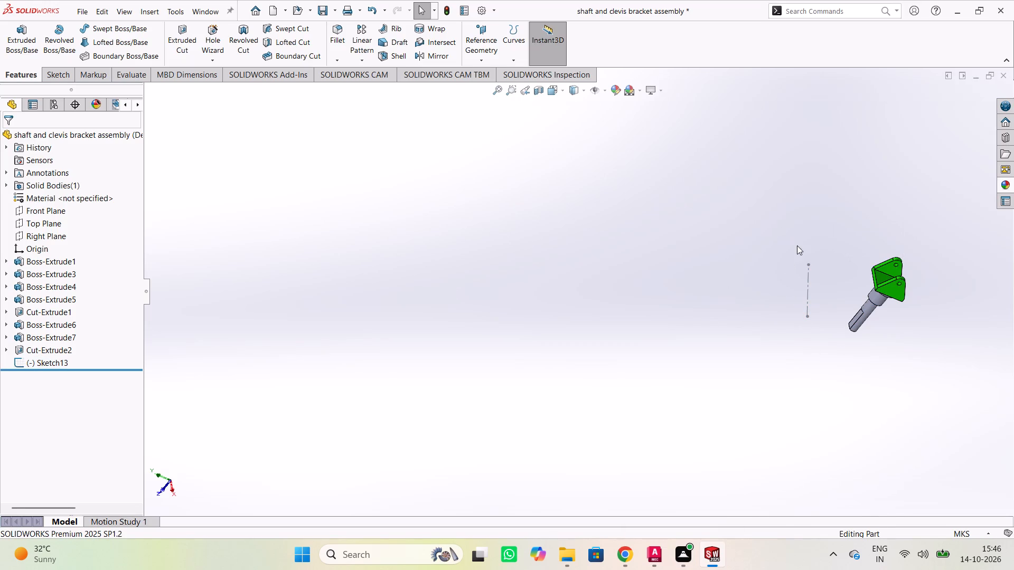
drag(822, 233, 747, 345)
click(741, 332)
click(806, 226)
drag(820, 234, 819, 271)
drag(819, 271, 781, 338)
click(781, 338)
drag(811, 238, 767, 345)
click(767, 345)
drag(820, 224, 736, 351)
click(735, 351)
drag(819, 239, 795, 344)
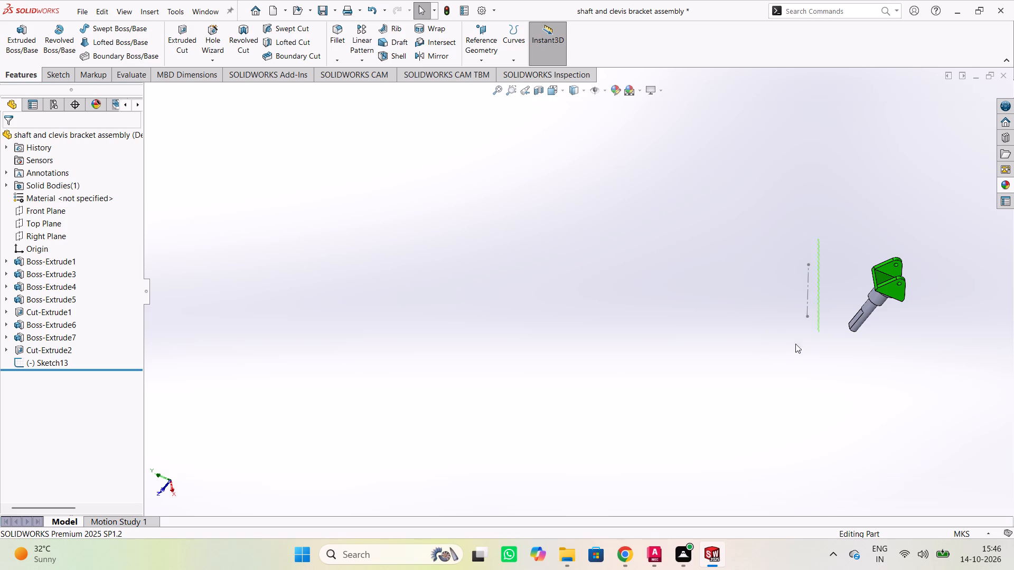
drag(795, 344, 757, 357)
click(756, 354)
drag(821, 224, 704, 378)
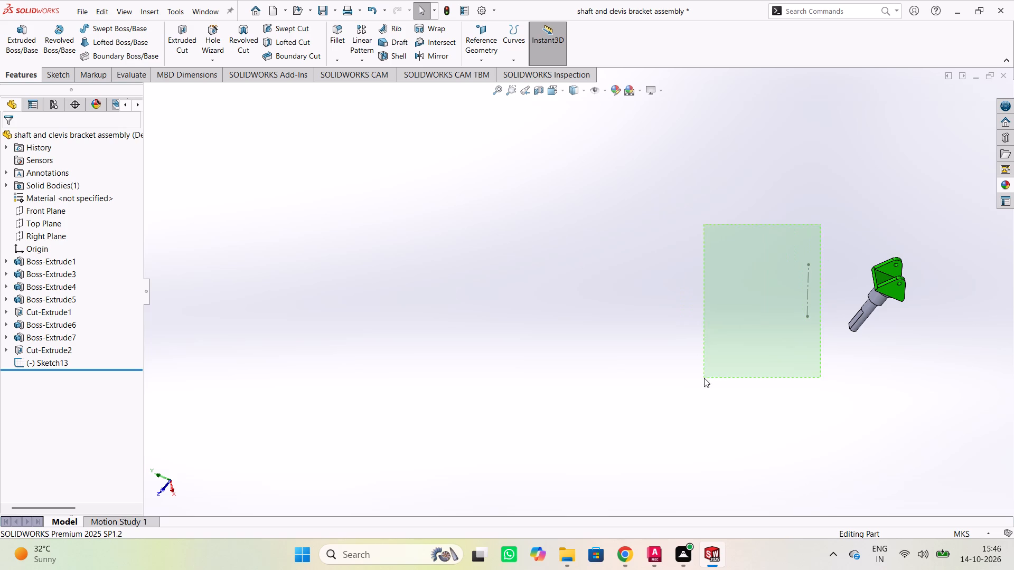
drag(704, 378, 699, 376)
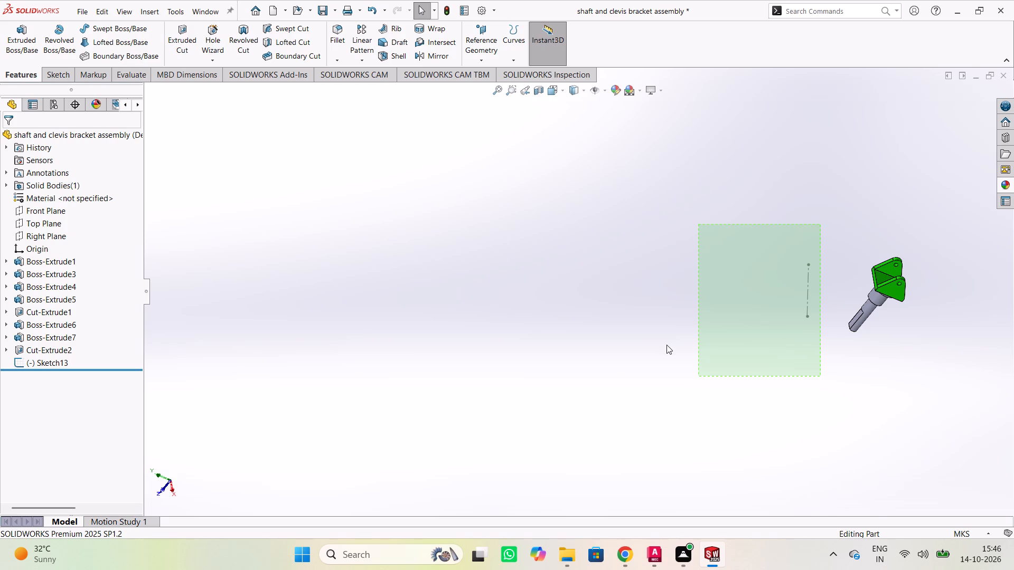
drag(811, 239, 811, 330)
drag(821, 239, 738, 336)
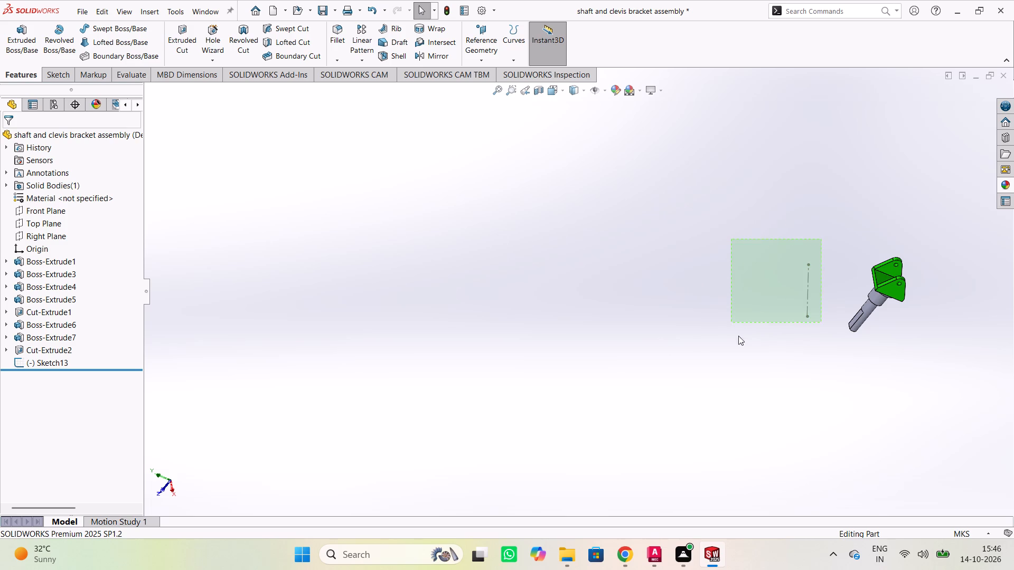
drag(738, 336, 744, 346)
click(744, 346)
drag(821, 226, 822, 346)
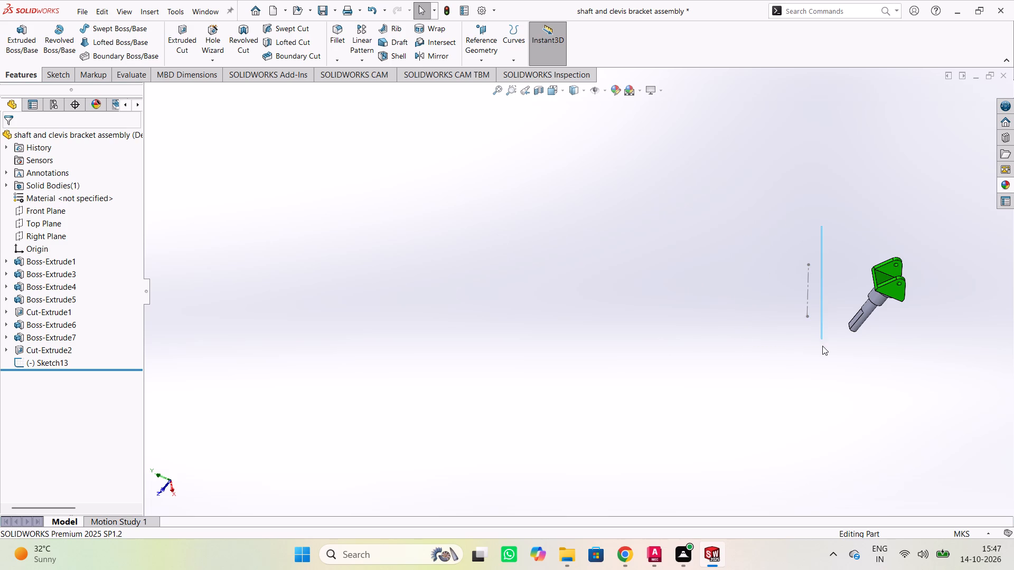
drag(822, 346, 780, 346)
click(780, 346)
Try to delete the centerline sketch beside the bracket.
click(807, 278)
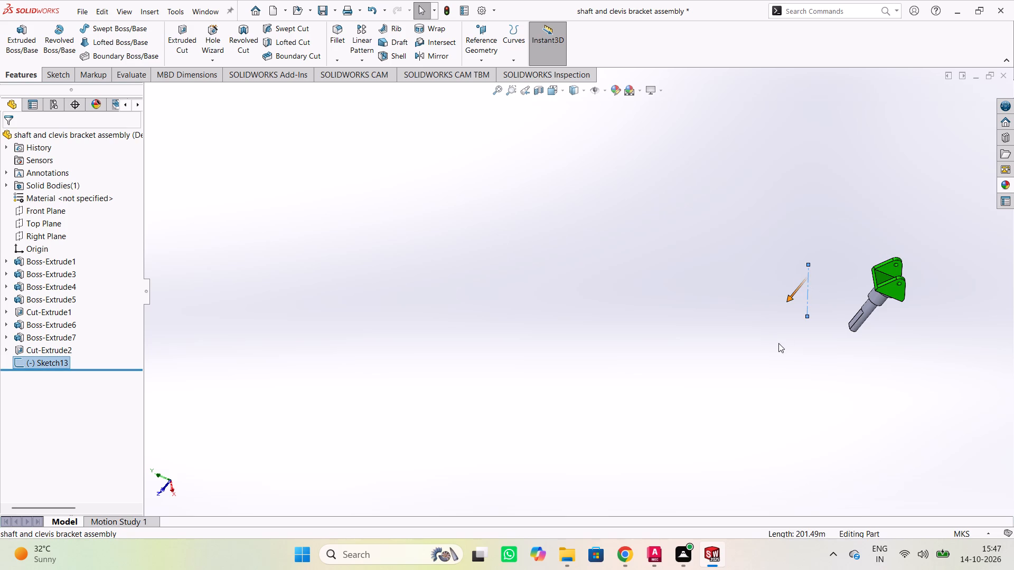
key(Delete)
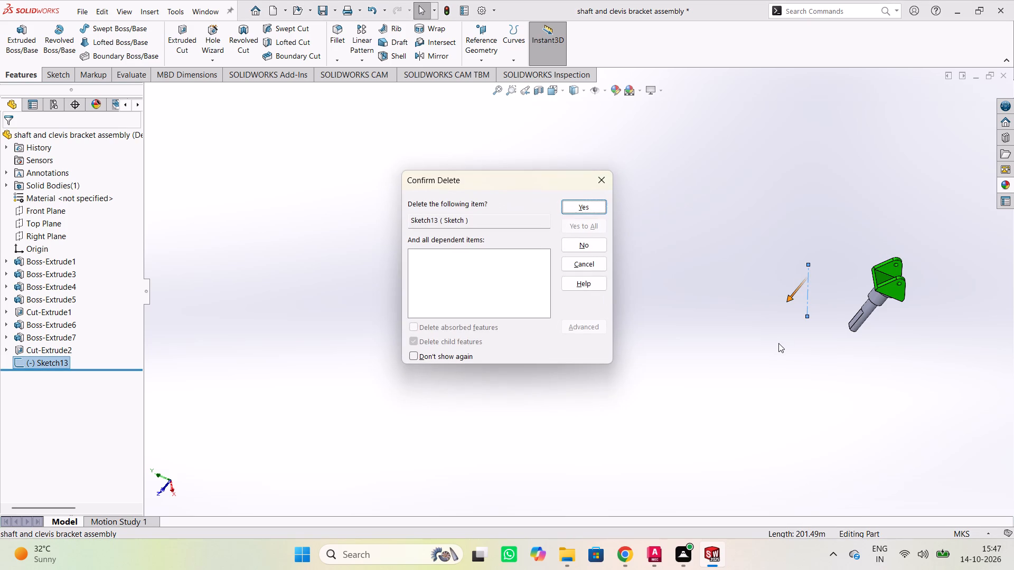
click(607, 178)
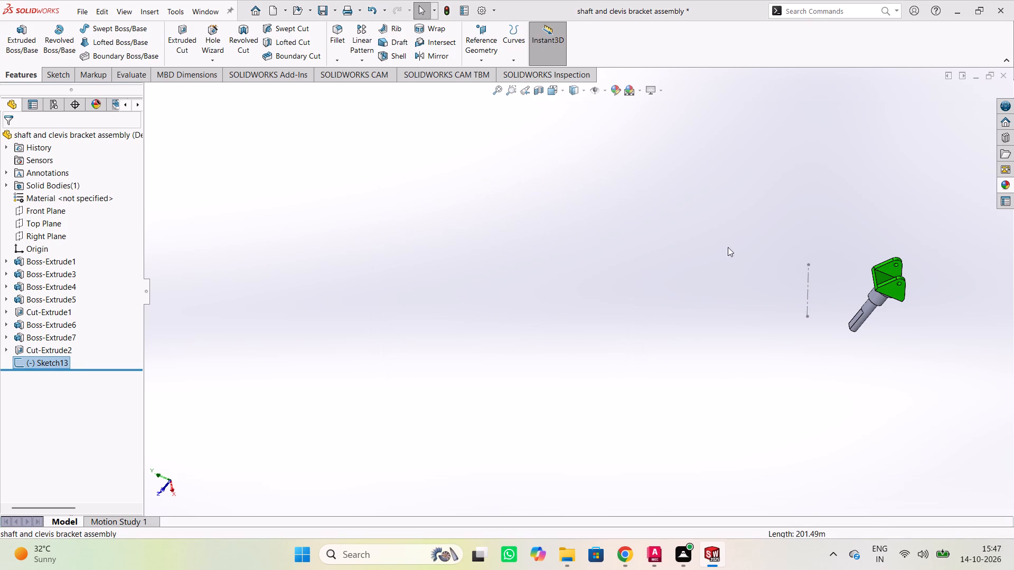
Delete the leftover centerline sketch, Sketch13, that stands beside the clevis bracket.
click(808, 287)
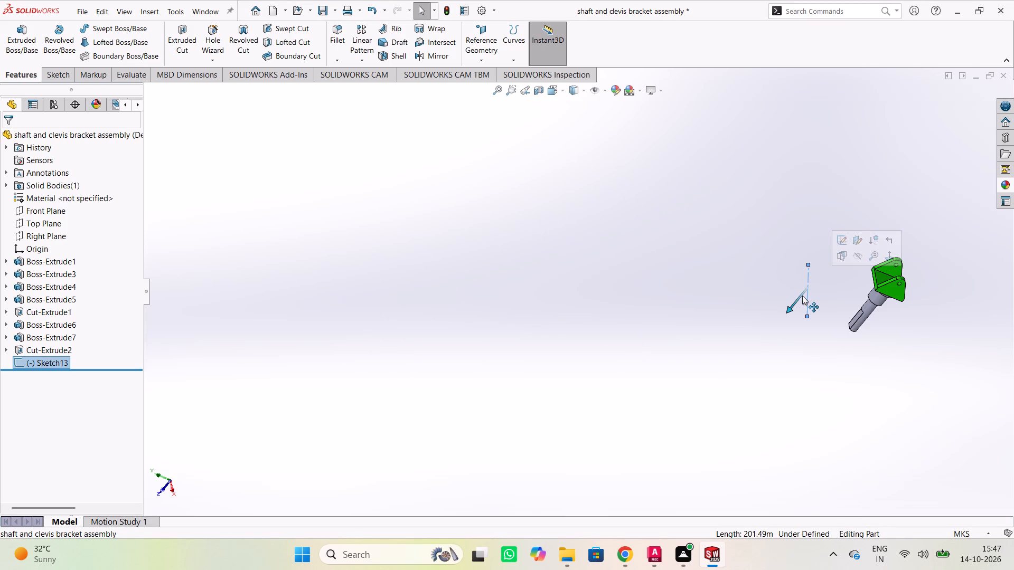
key(Delete)
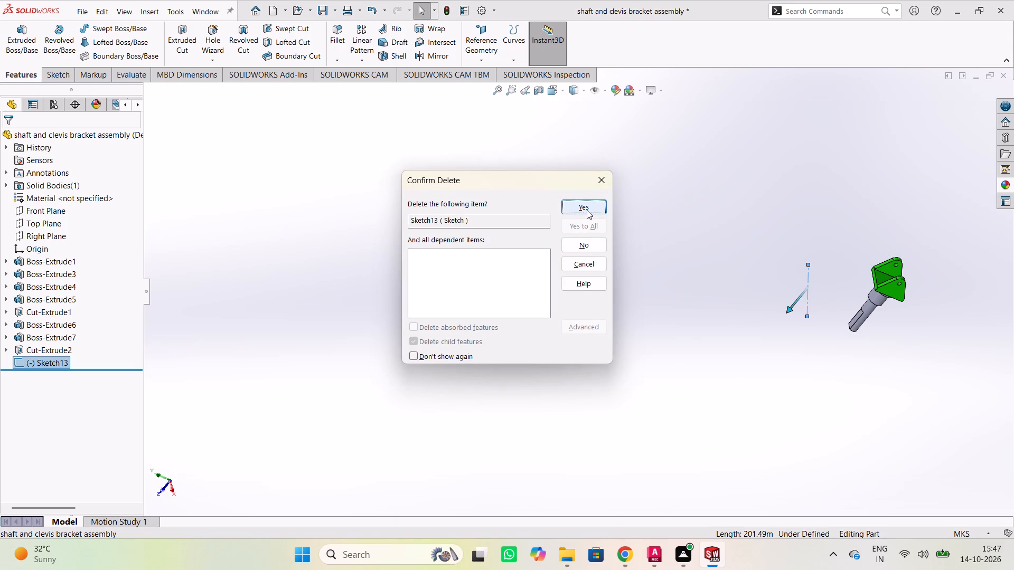
click(587, 208)
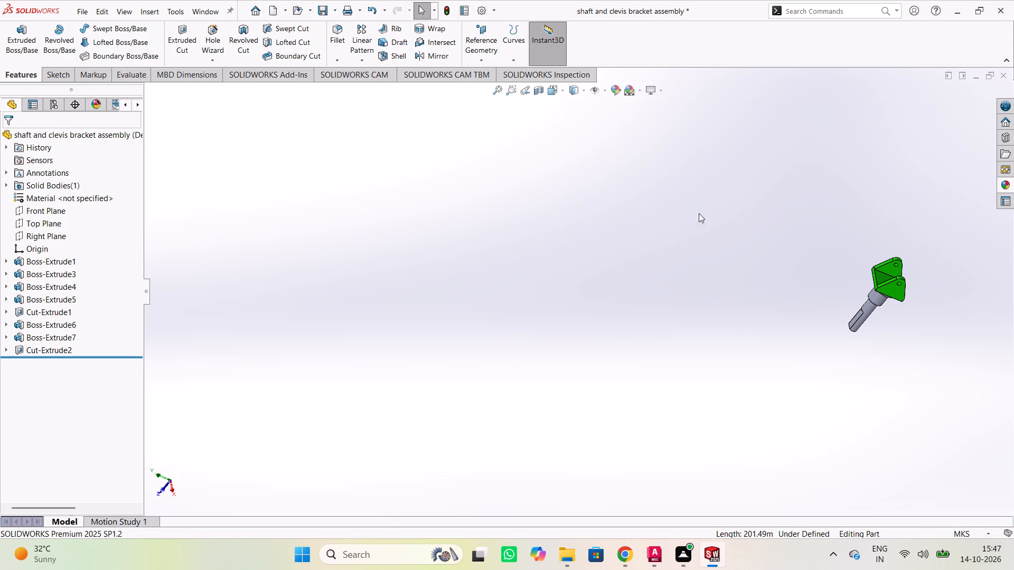
click(767, 268)
Examine the clevis bracket from all sides, including the lug plates, holes, collar, stepped shank and flat cut.
scroll(656, 236, down, 4)
scroll(658, 235, up, 3)
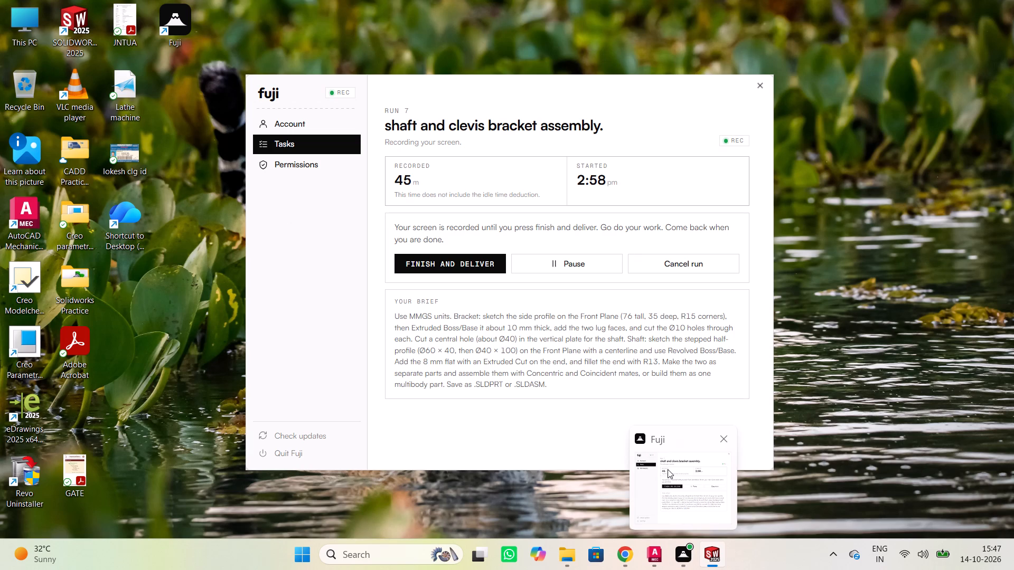
scroll(866, 332, down, 6)
scroll(808, 323, down, 2)
scroll(835, 348, up, 3)
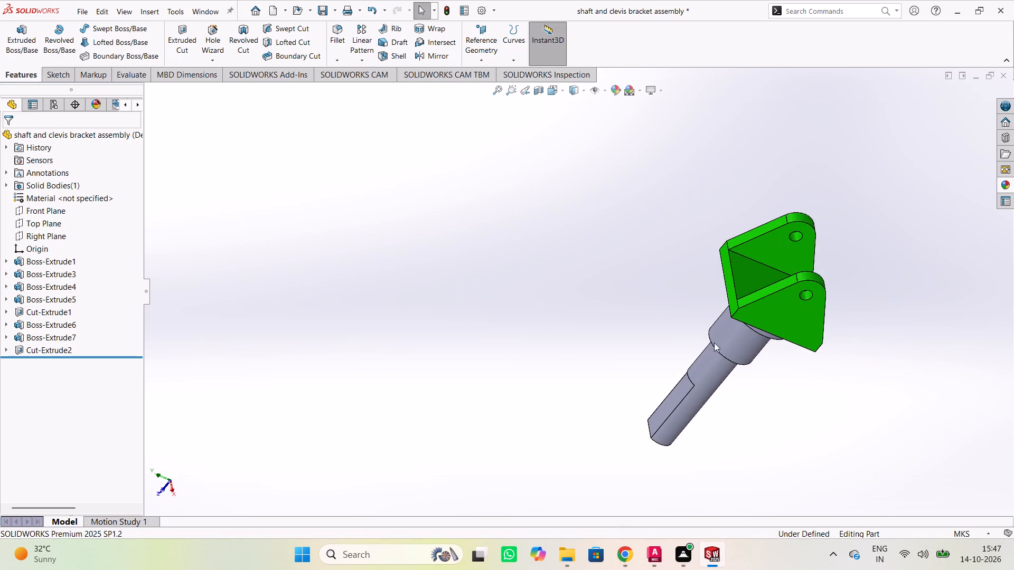
scroll(630, 338, up, 3)
scroll(661, 334, down, 3)
scroll(750, 328, down, 2)
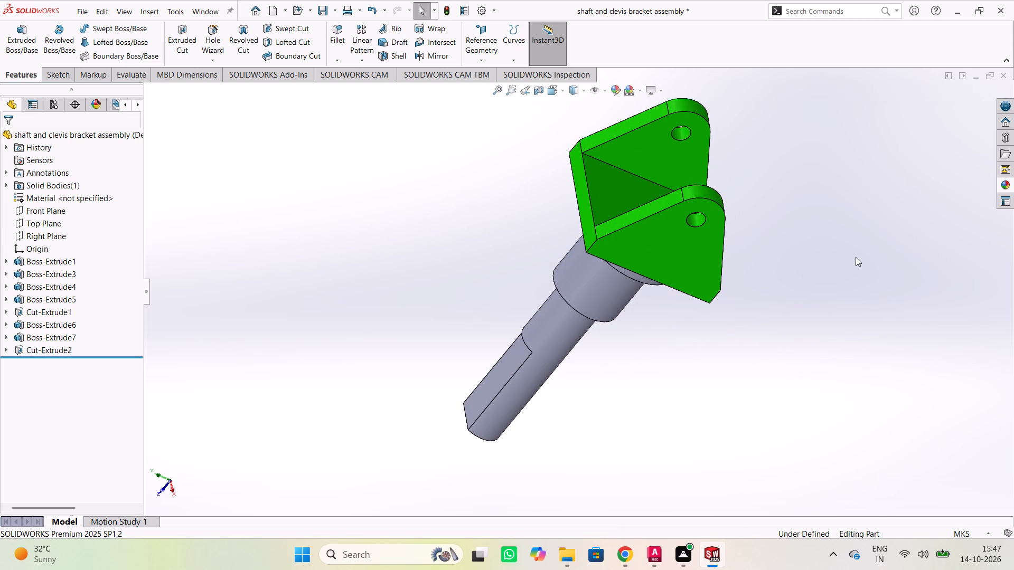
middle_drag(857, 254, 664, 309)
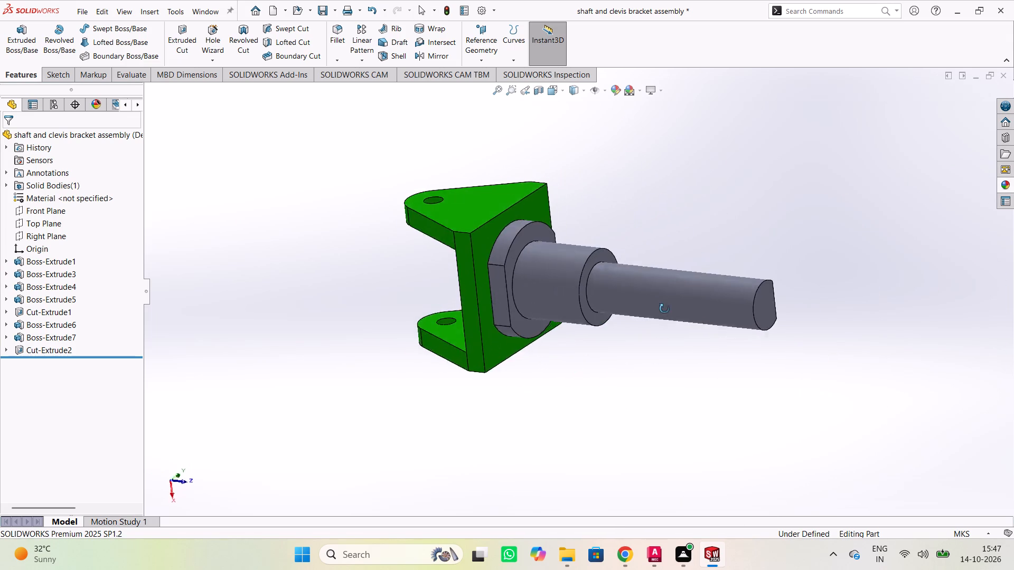
middle_drag(664, 309, 670, 187)
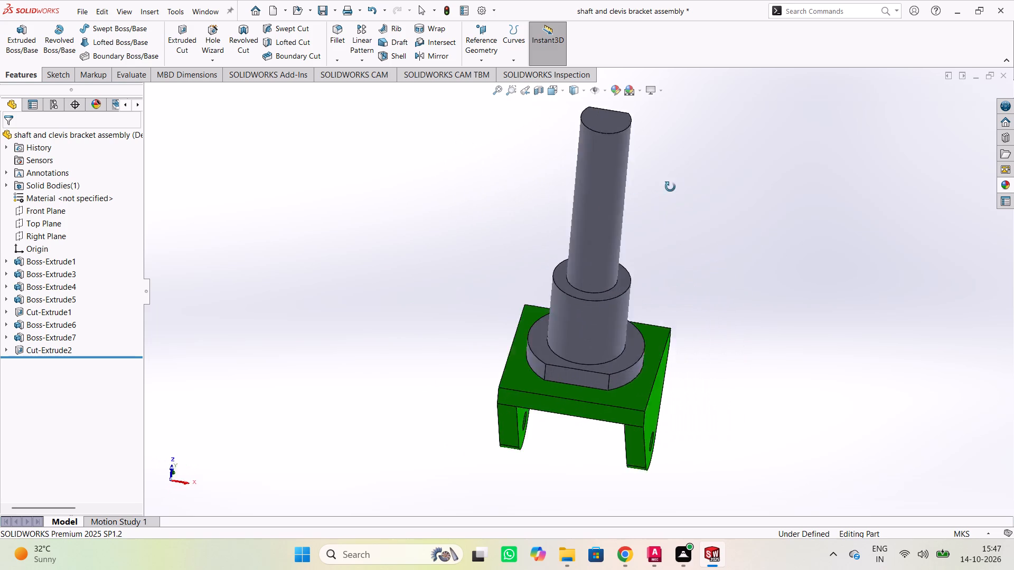
middle_drag(670, 187, 661, 345)
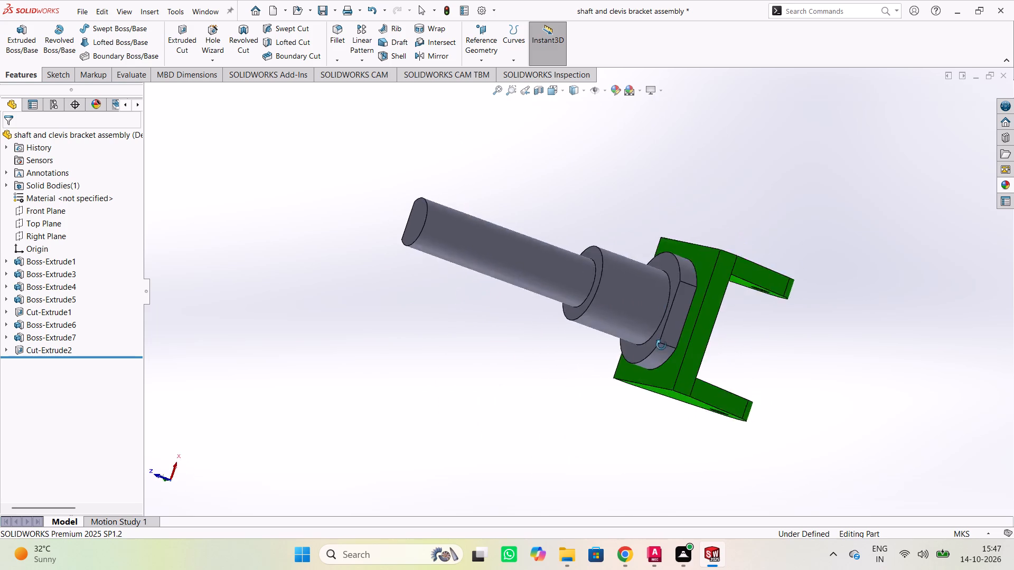
middle_drag(661, 345, 487, 223)
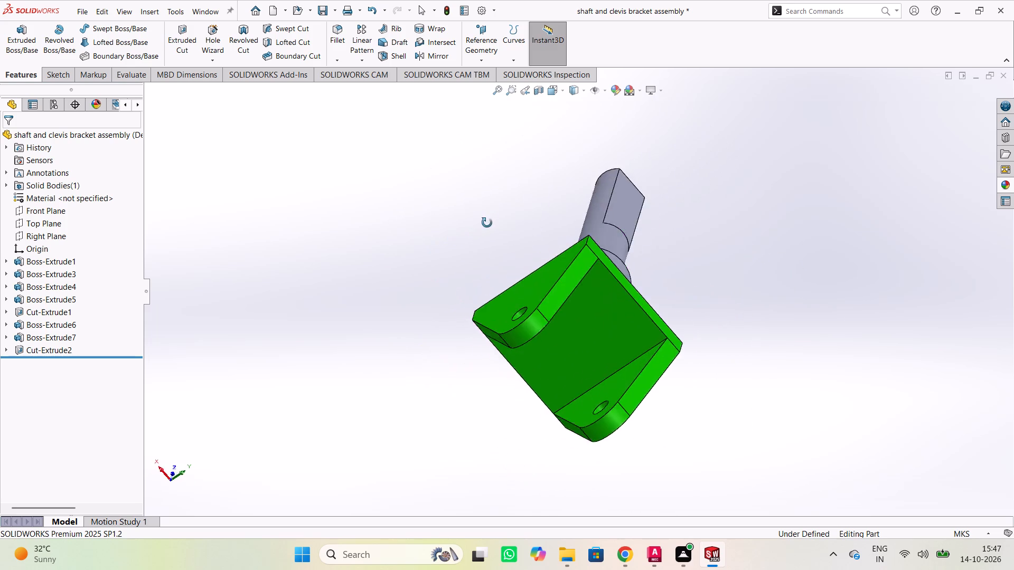
middle_drag(487, 223, 630, 287)
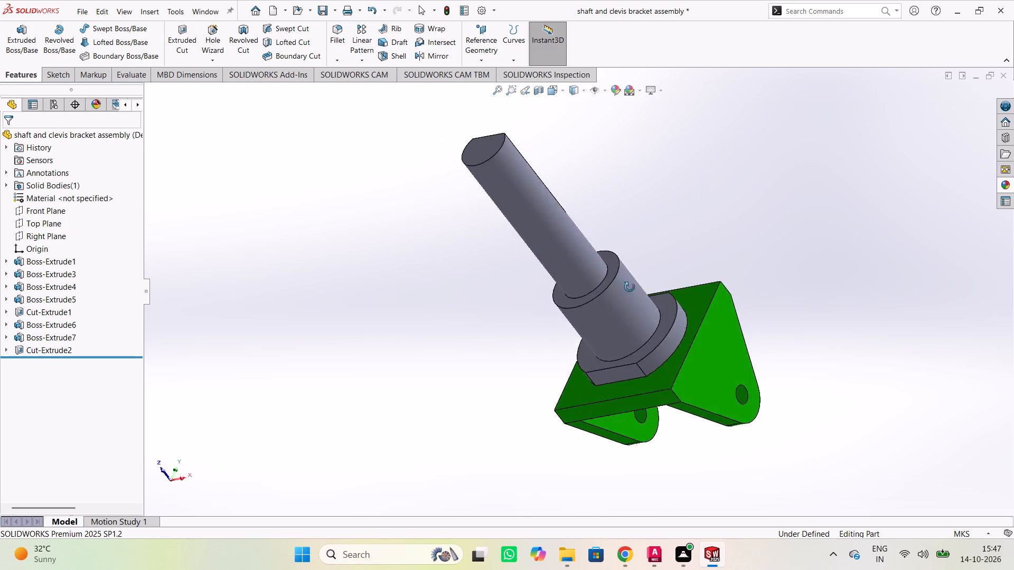
middle_drag(630, 287, 741, 237)
middle_drag(694, 207, 415, 204)
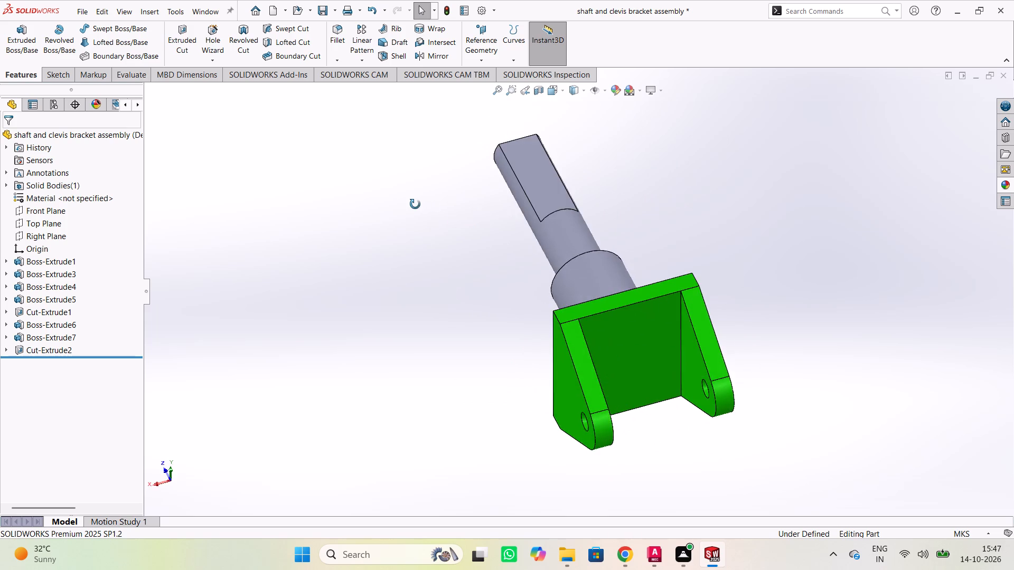
middle_drag(415, 204, 626, 327)
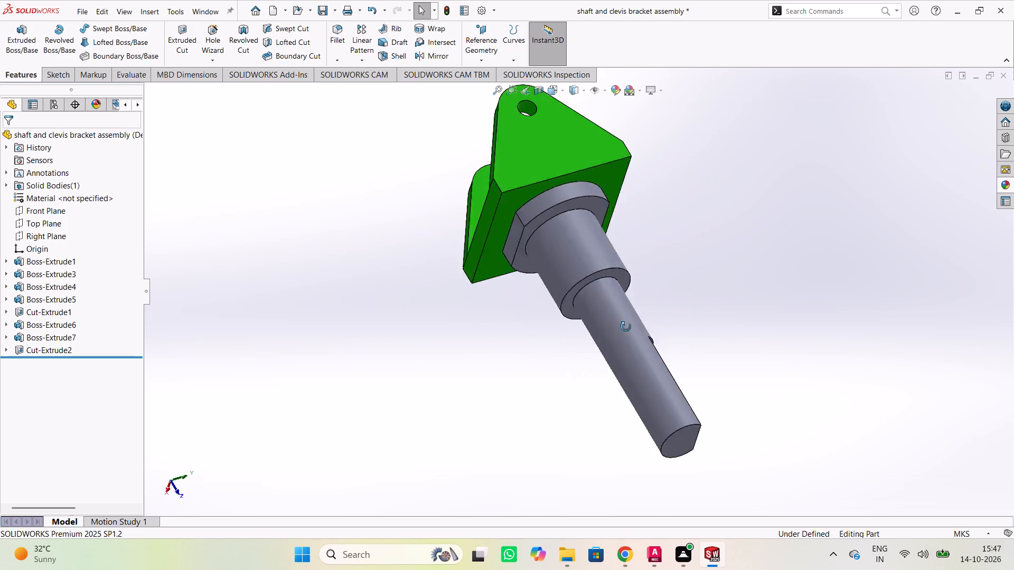
middle_drag(626, 327, 838, 291)
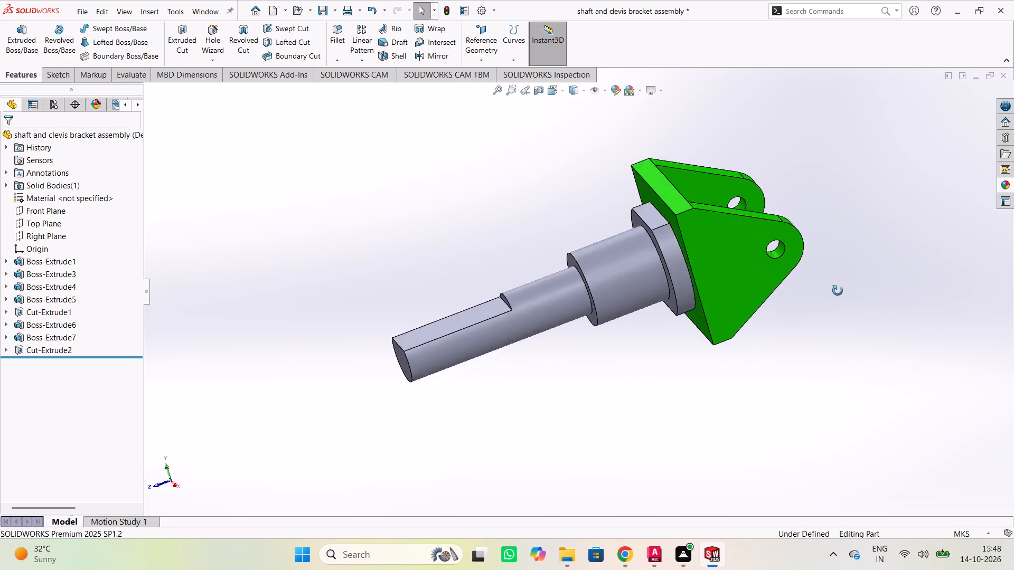
middle_drag(838, 291, 797, 318)
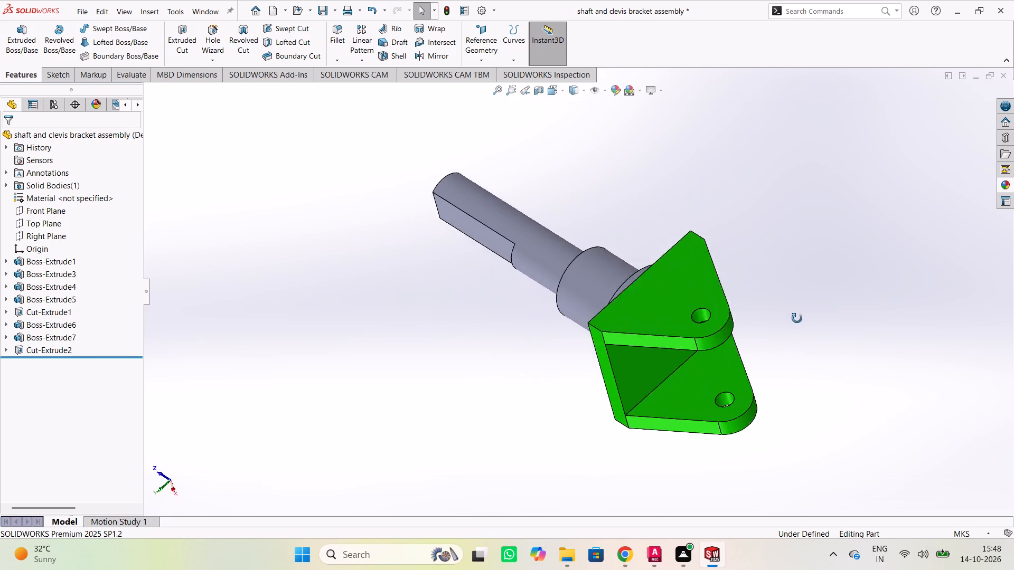
middle_drag(797, 318, 346, 366)
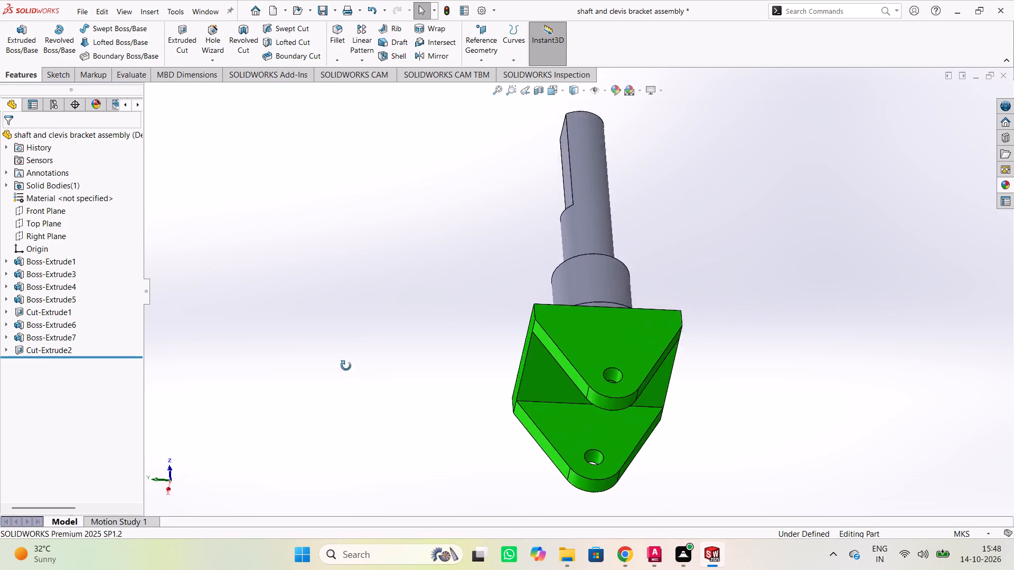
middle_drag(346, 366, 843, 270)
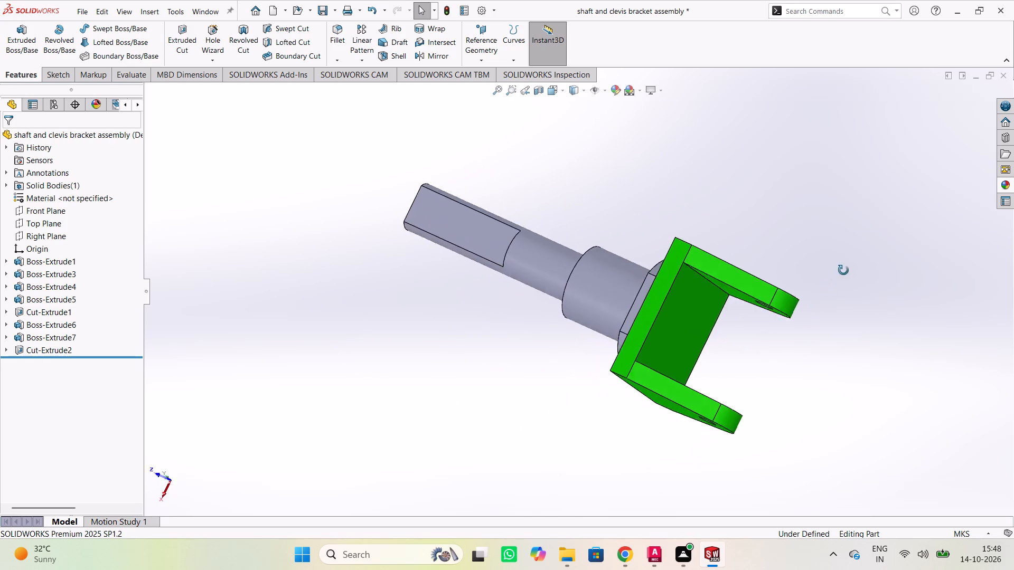
middle_drag(843, 270, 318, 353)
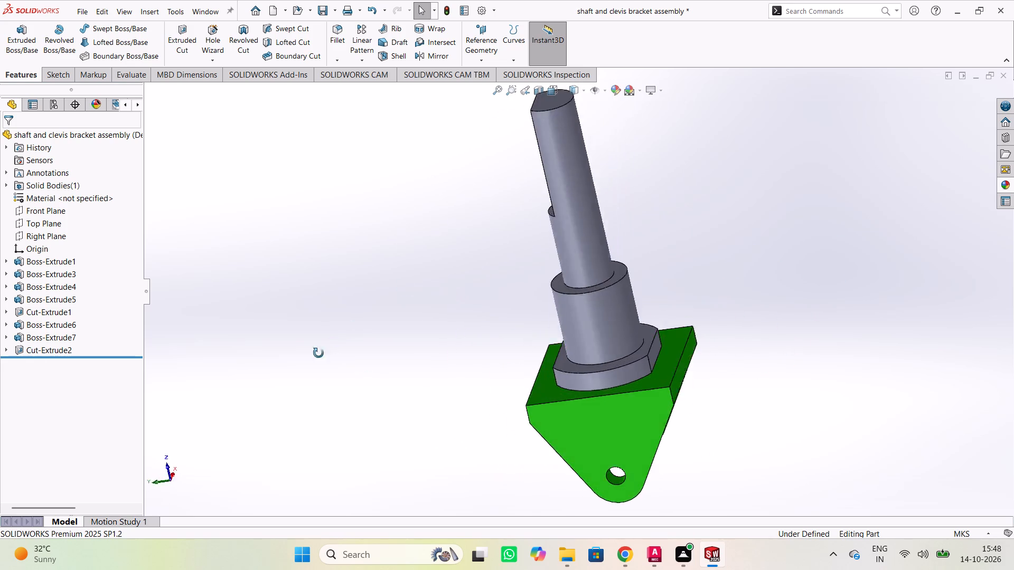
middle_drag(318, 353, 791, 427)
middle_drag(791, 428, 769, 449)
middle_drag(769, 449, 601, 452)
middle_drag(595, 452, 574, 451)
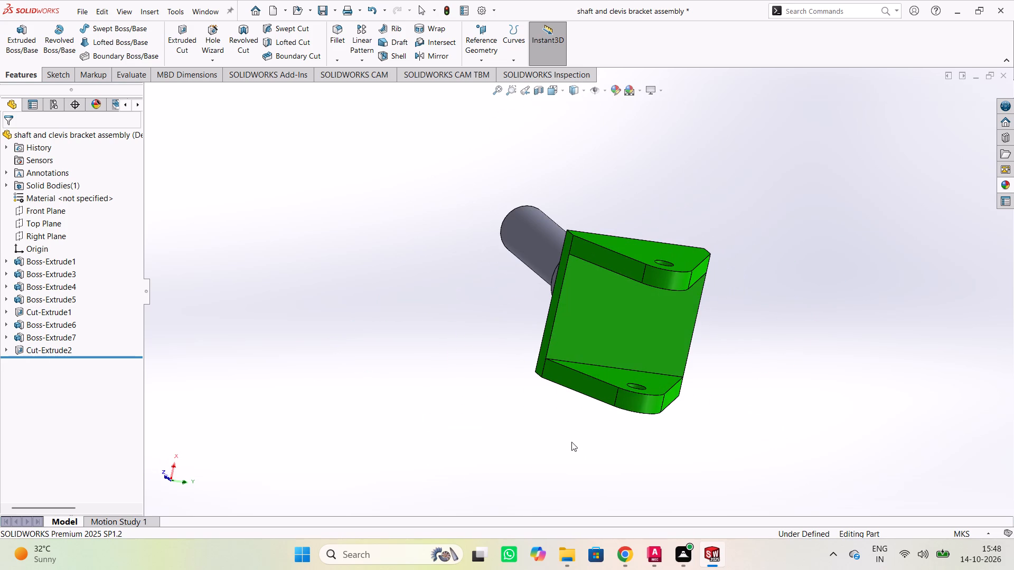
scroll(824, 336, up, 1)
middle_drag(826, 340, 542, 429)
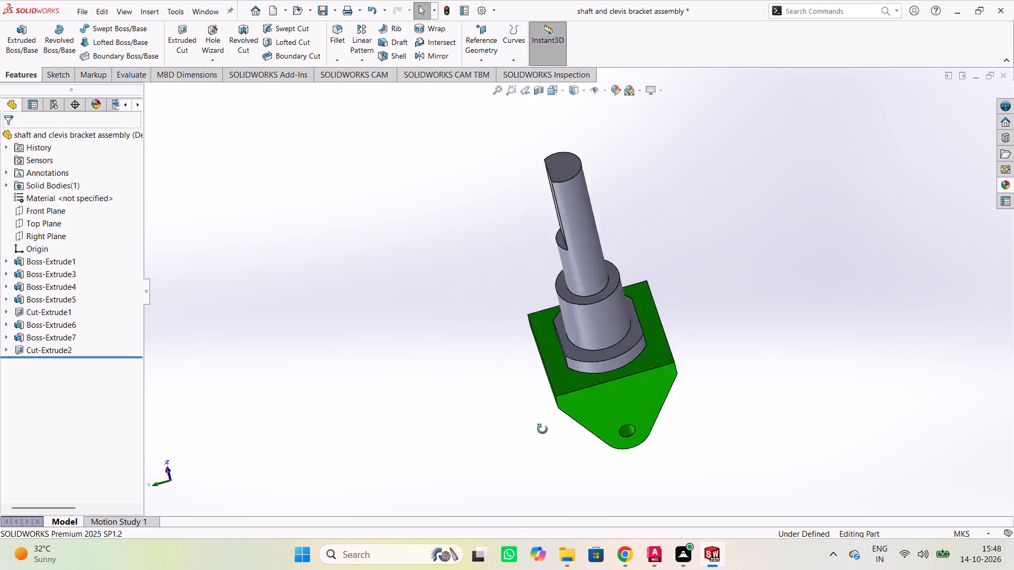
middle_drag(542, 429, 447, 385)
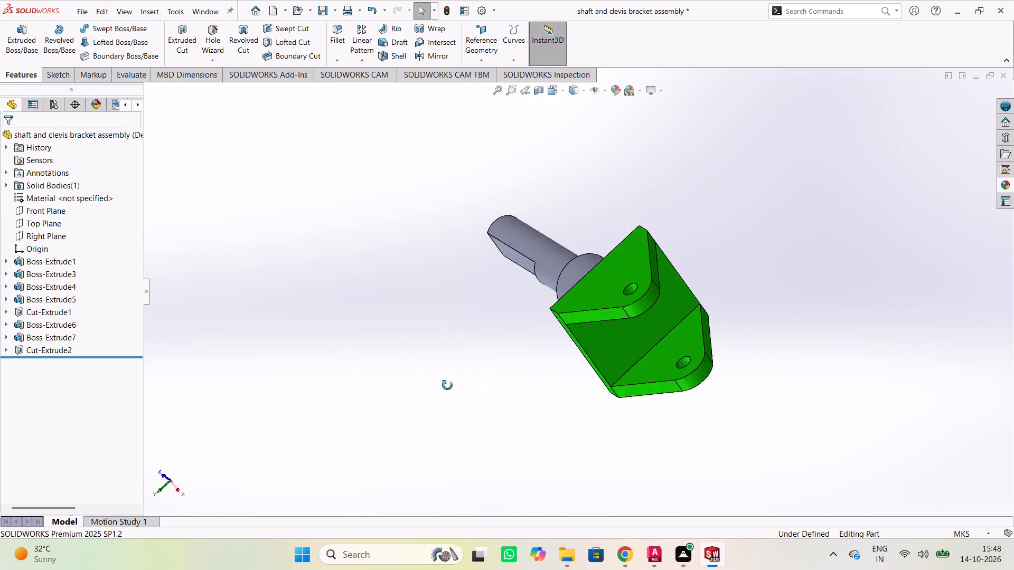
middle_drag(447, 385, 330, 293)
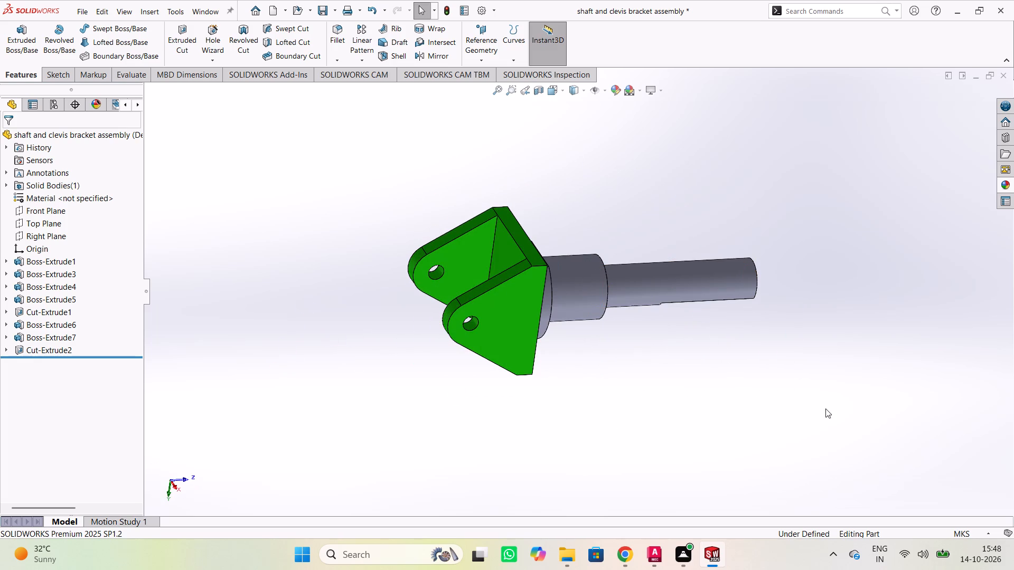
middle_drag(718, 460, 560, 420)
click(396, 274)
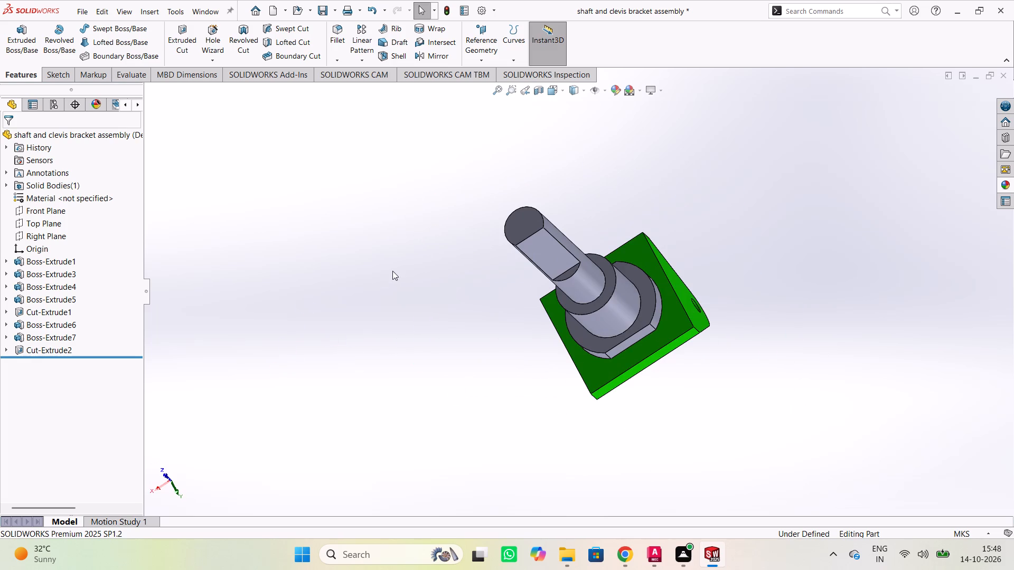
middle_drag(374, 254, 452, 422)
middle_drag(392, 185, 391, 262)
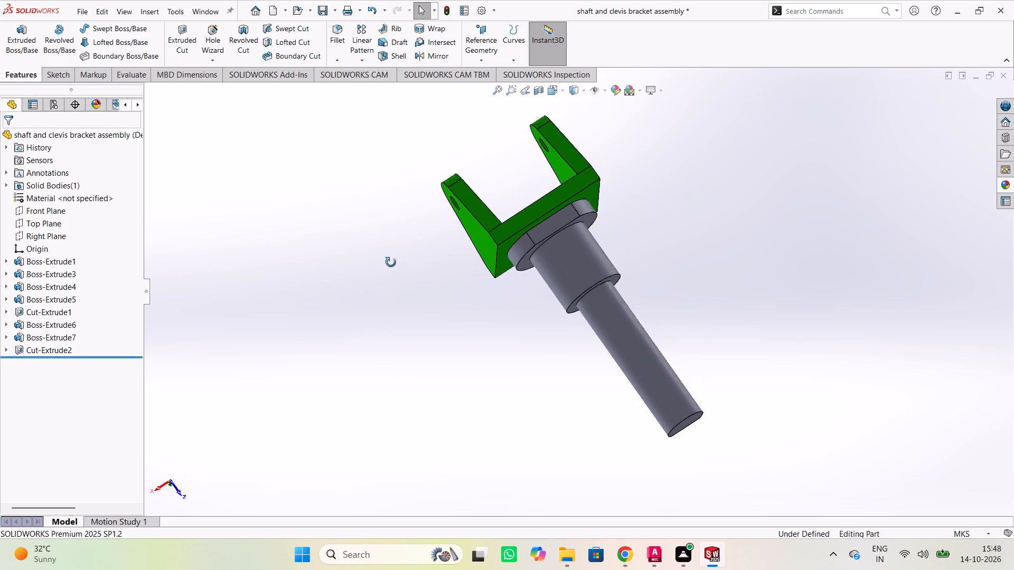
middle_drag(391, 262, 391, 263)
scroll(419, 209, up, 1)
middle_drag(428, 196, 462, 398)
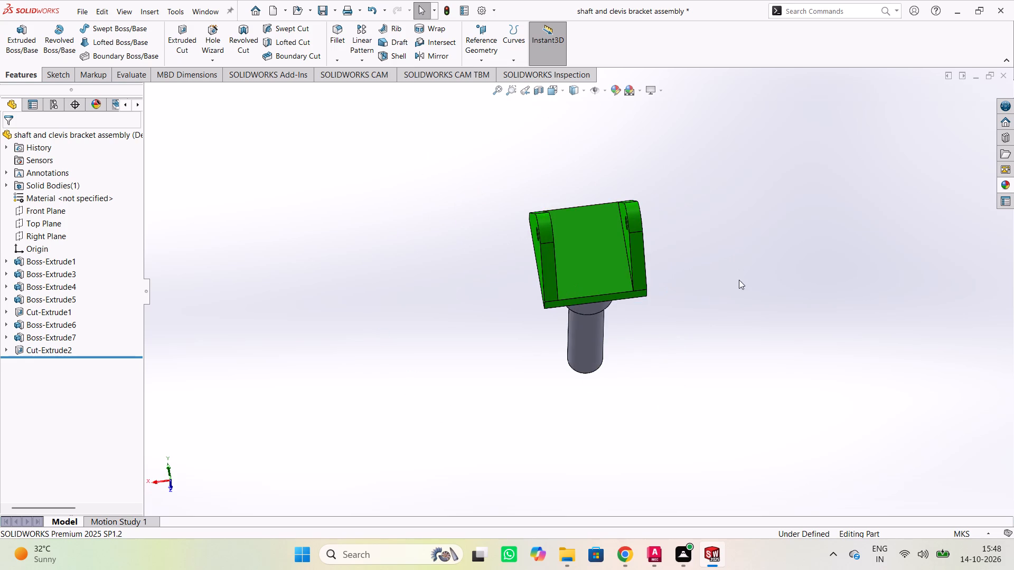
middle_drag(739, 293, 714, 351)
middle_drag(719, 297, 531, 356)
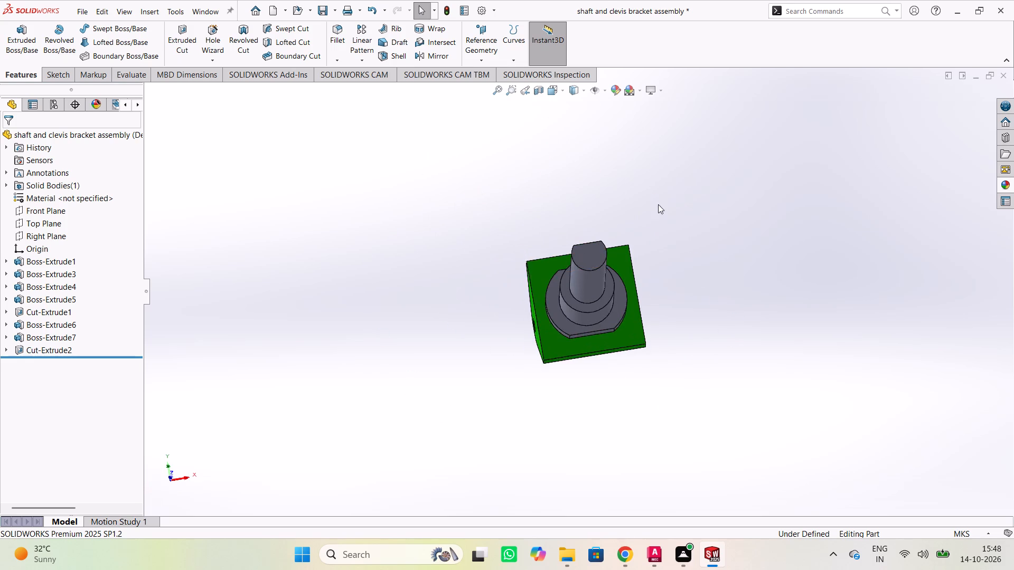
middle_drag(695, 212, 627, 357)
middle_drag(810, 271, 713, 319)
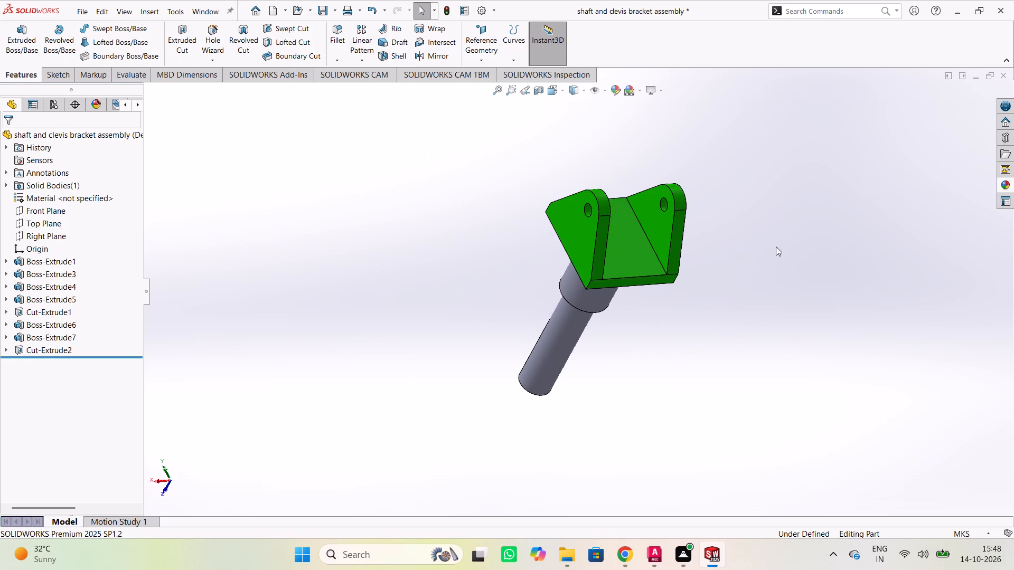
middle_drag(777, 262, 691, 387)
middle_drag(849, 341, 666, 389)
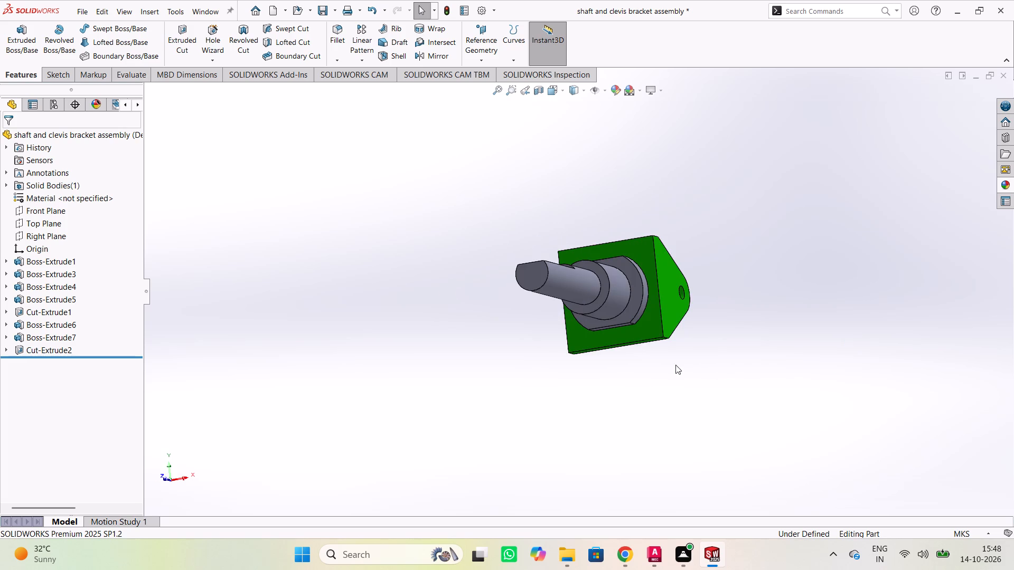
middle_drag(831, 288, 734, 372)
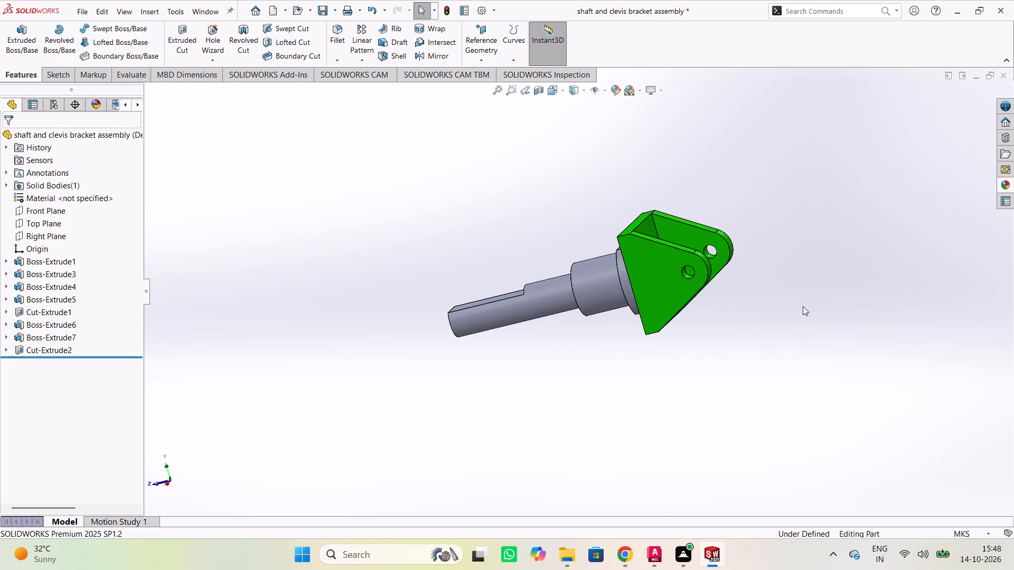
scroll(818, 306, up, 1)
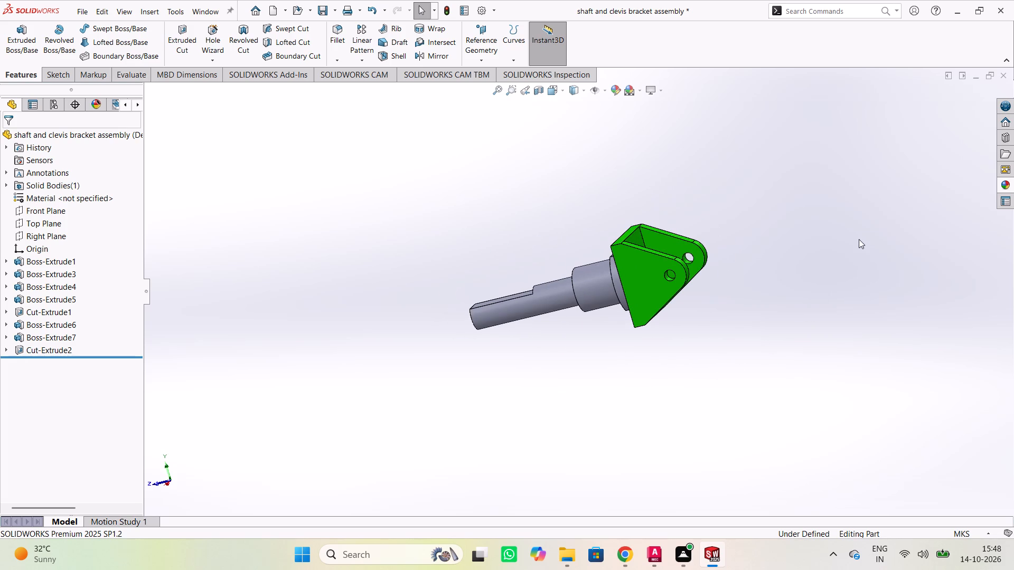
middle_drag(858, 242, 754, 311)
middle_click(754, 312)
middle_drag(795, 215, 706, 294)
middle_drag(801, 229, 800, 252)
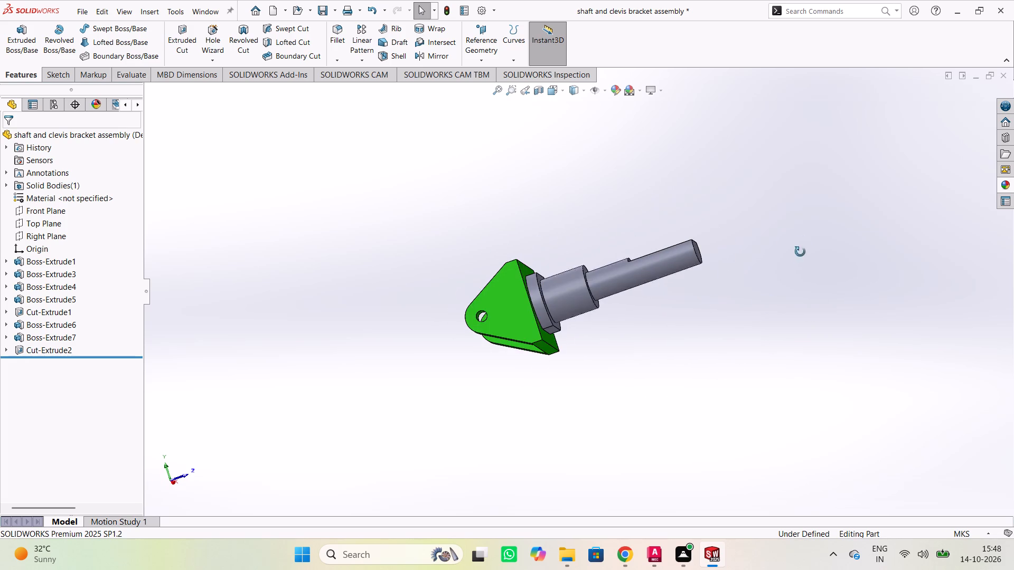
middle_drag(800, 252, 764, 308)
middle_drag(800, 261, 708, 354)
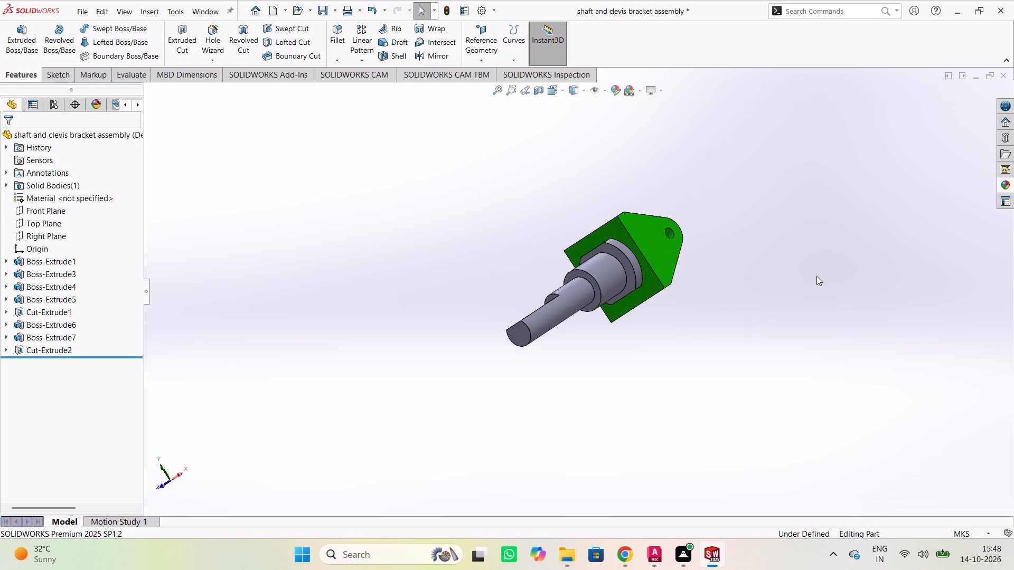
middle_drag(810, 284, 785, 310)
scroll(798, 310, up, 1)
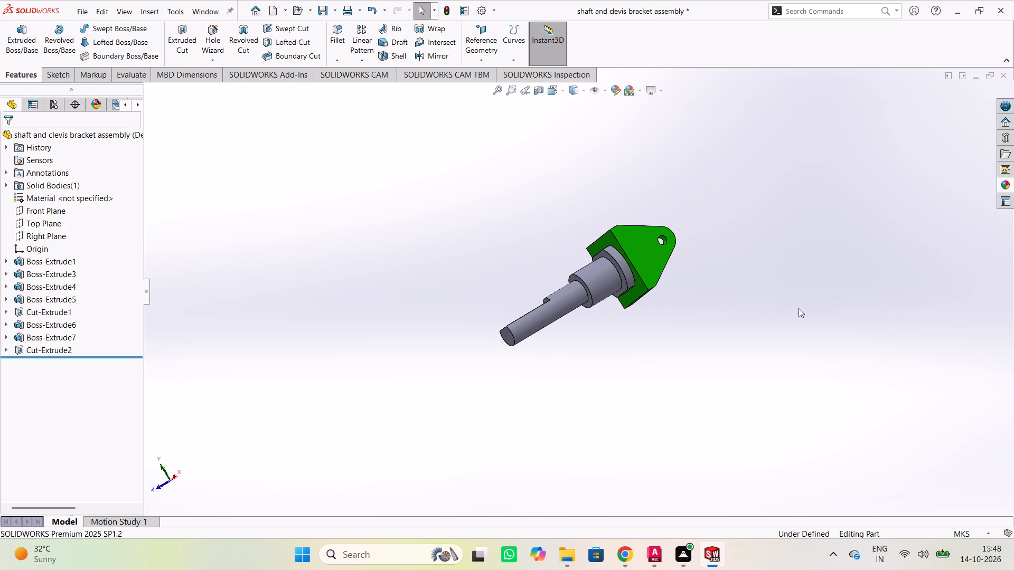
scroll(824, 296, up, 1)
middle_drag(807, 310, 795, 346)
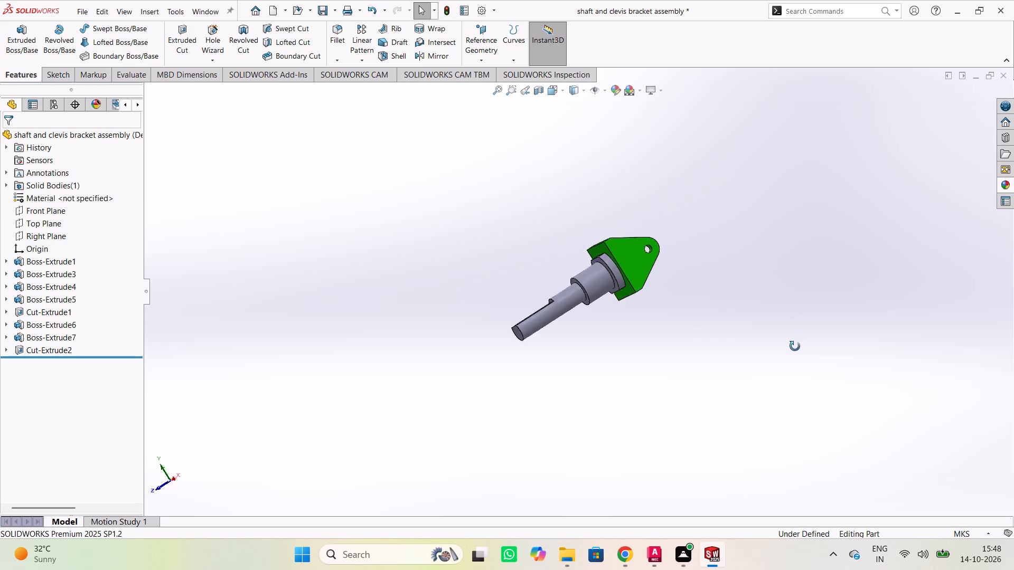
Examine the clevis bracket's lug plates, holes and stepped shank from both sides.
middle_drag(795, 346, 673, 371)
middle_drag(697, 373, 572, 407)
scroll(572, 407, down, 1)
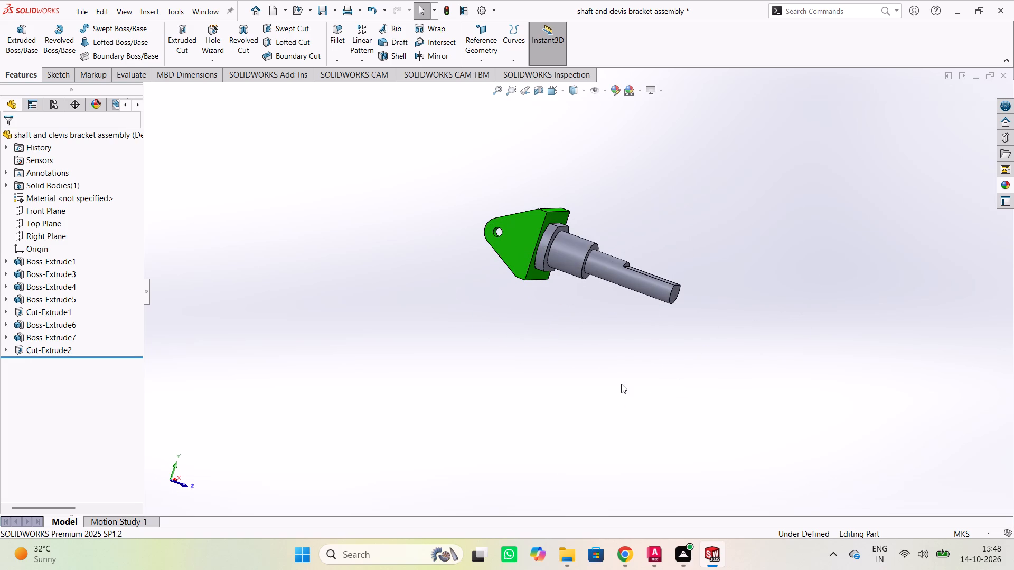
middle_drag(634, 363, 433, 304)
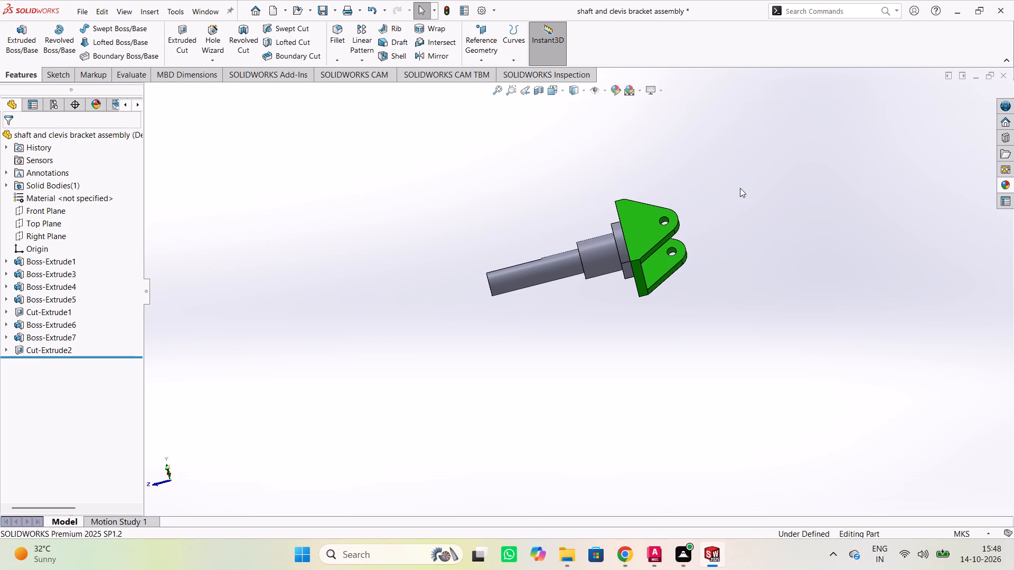
scroll(740, 188, up, 1)
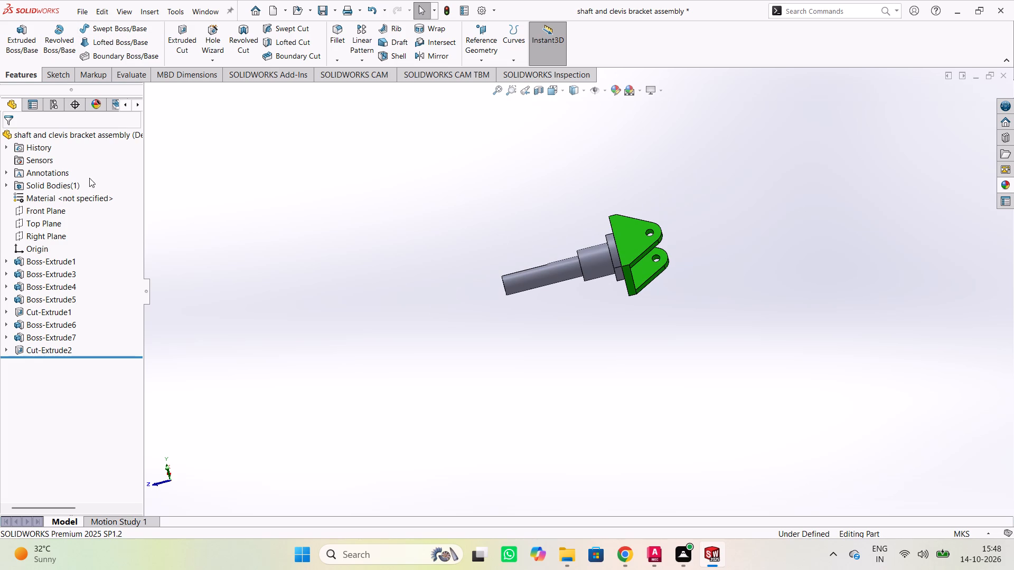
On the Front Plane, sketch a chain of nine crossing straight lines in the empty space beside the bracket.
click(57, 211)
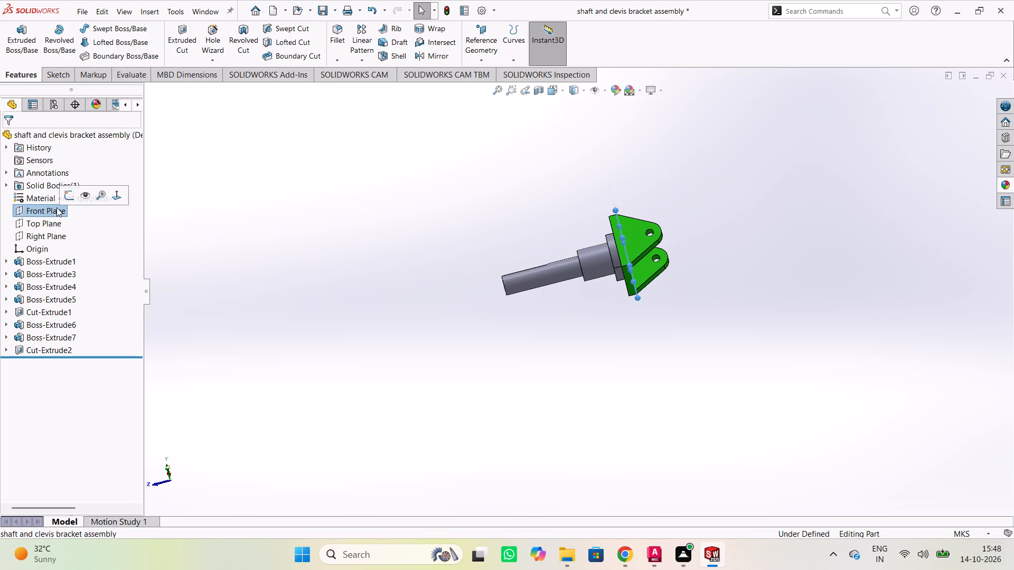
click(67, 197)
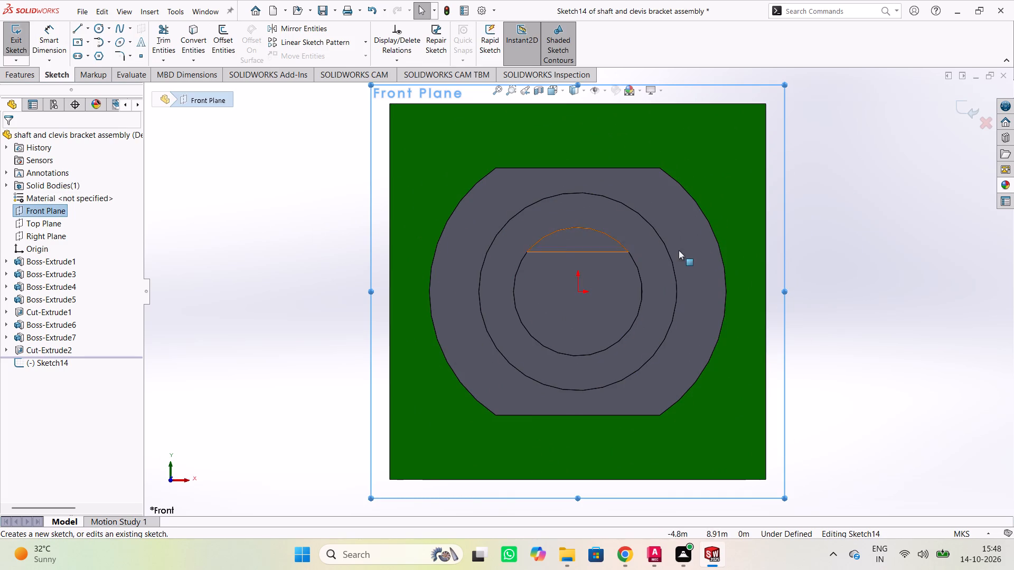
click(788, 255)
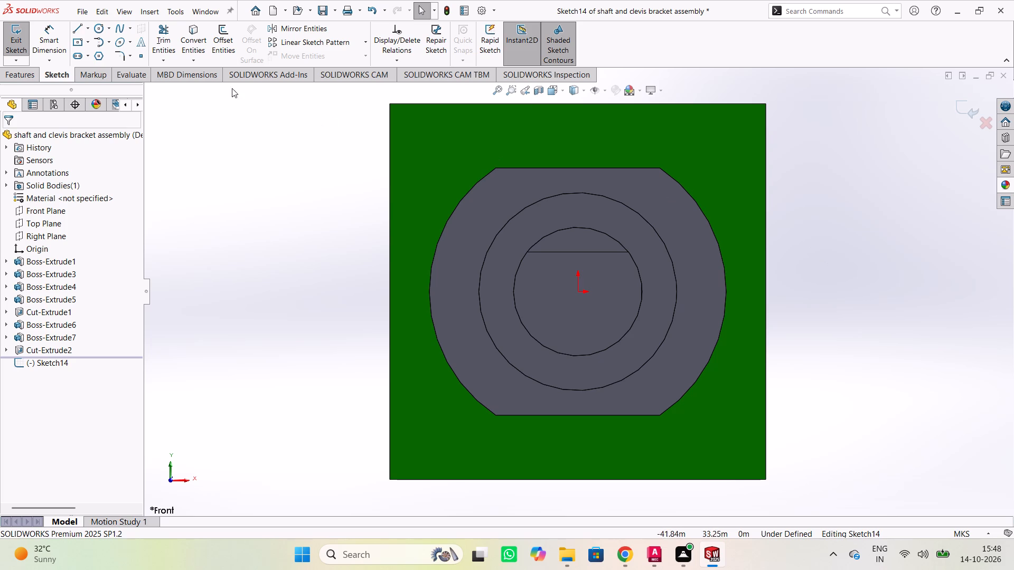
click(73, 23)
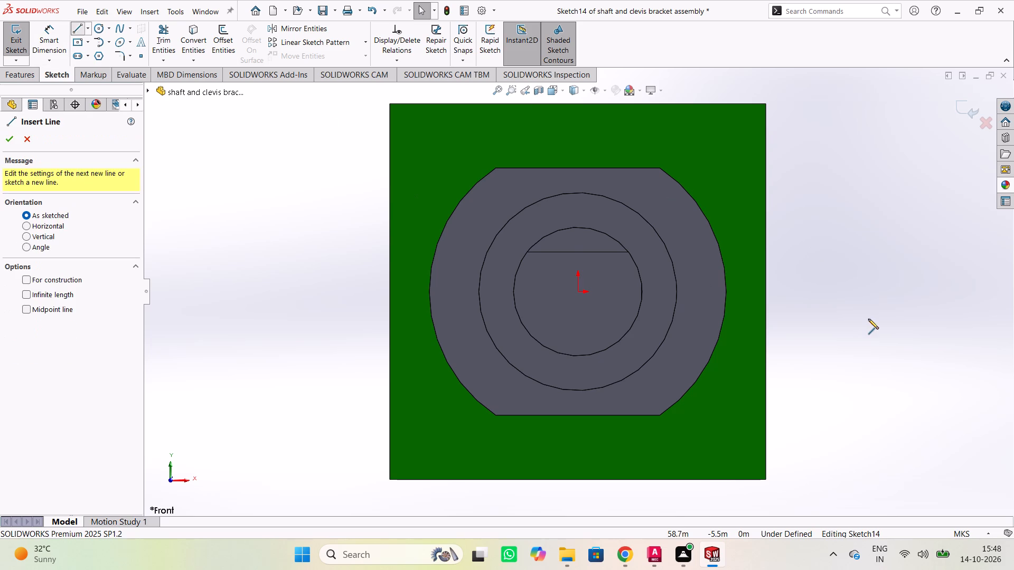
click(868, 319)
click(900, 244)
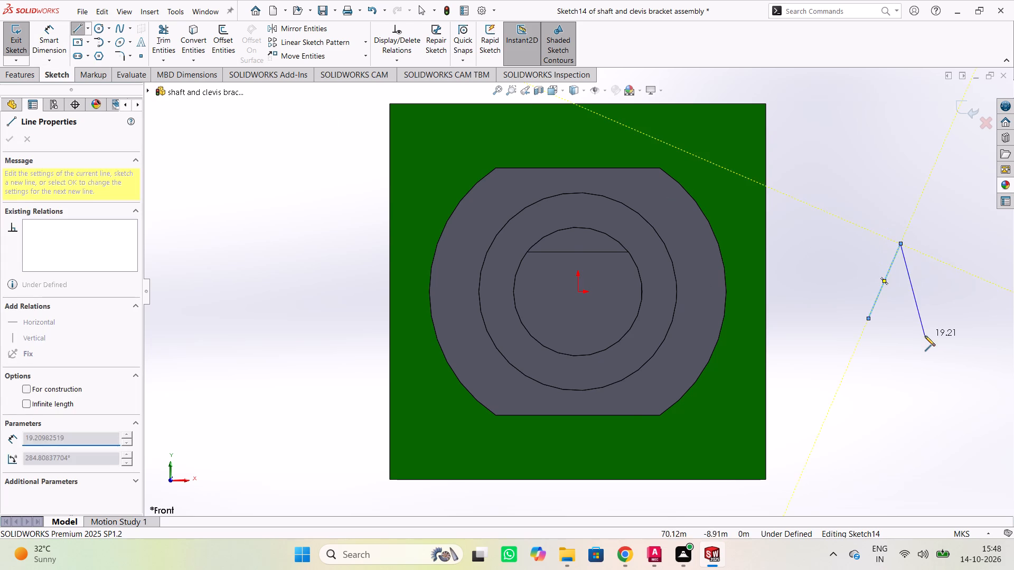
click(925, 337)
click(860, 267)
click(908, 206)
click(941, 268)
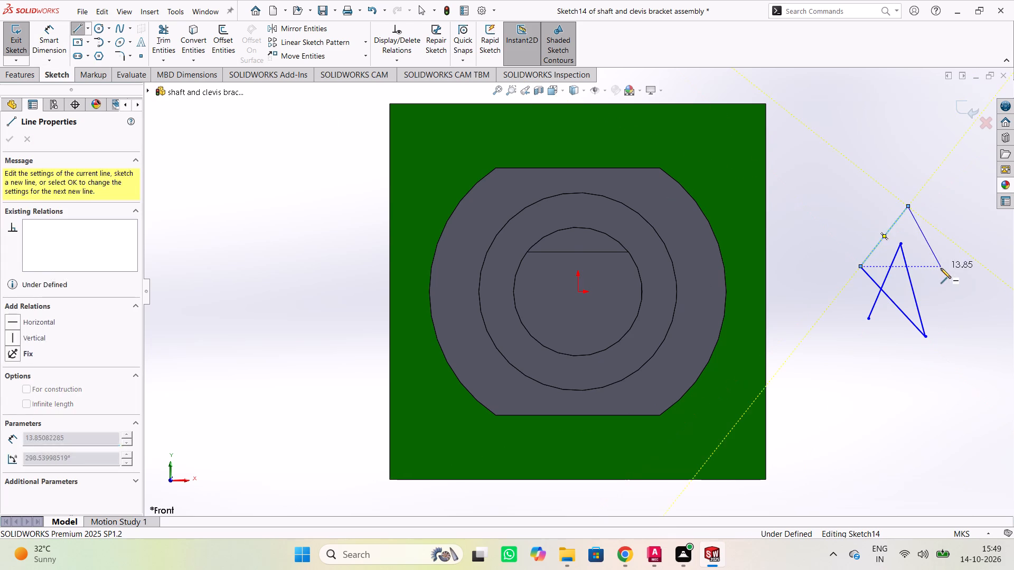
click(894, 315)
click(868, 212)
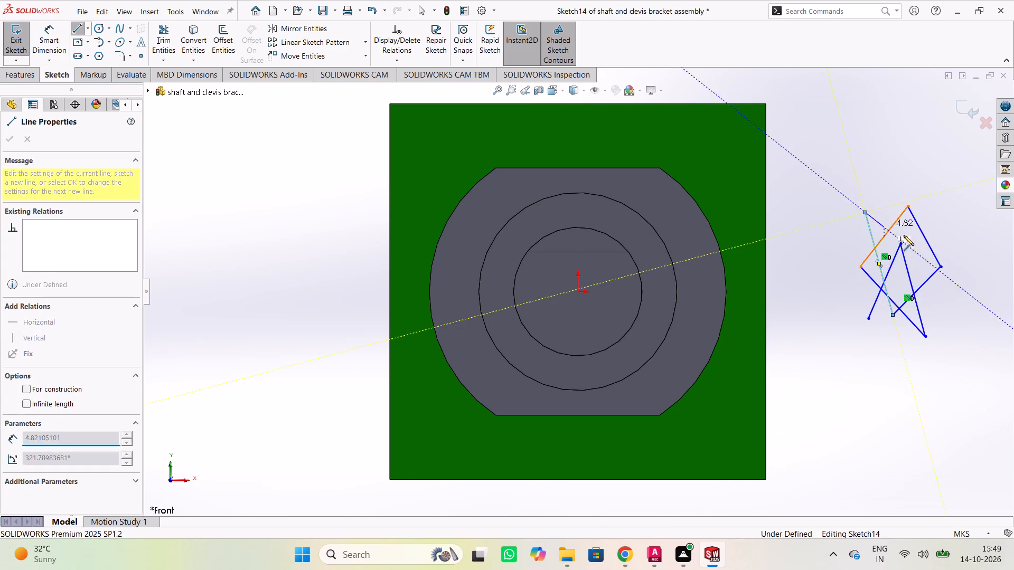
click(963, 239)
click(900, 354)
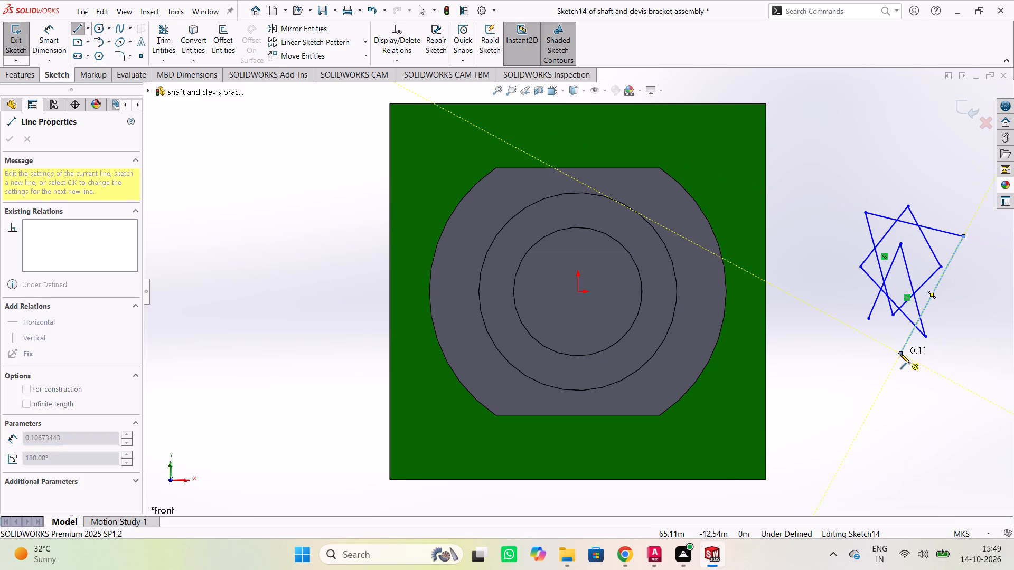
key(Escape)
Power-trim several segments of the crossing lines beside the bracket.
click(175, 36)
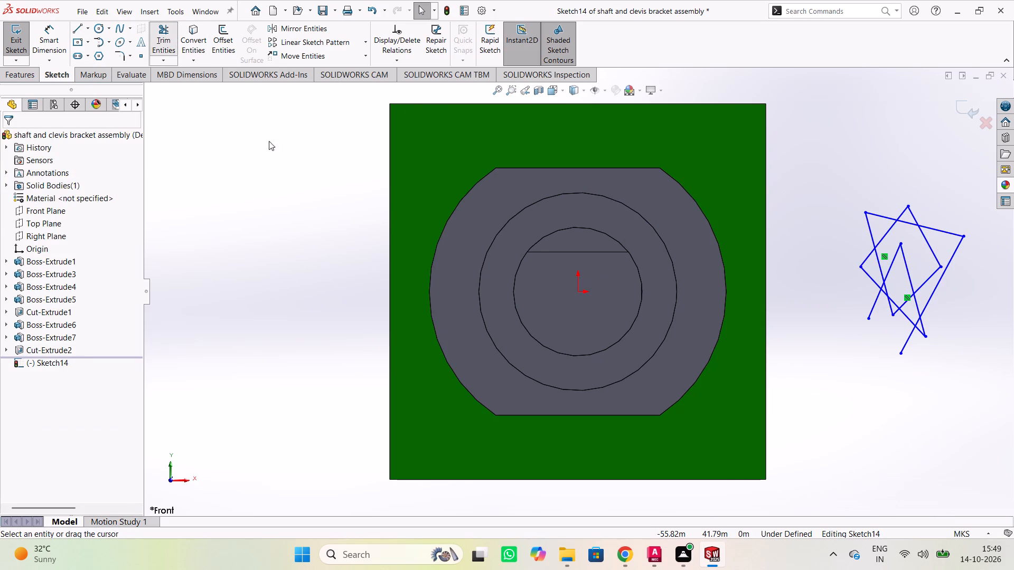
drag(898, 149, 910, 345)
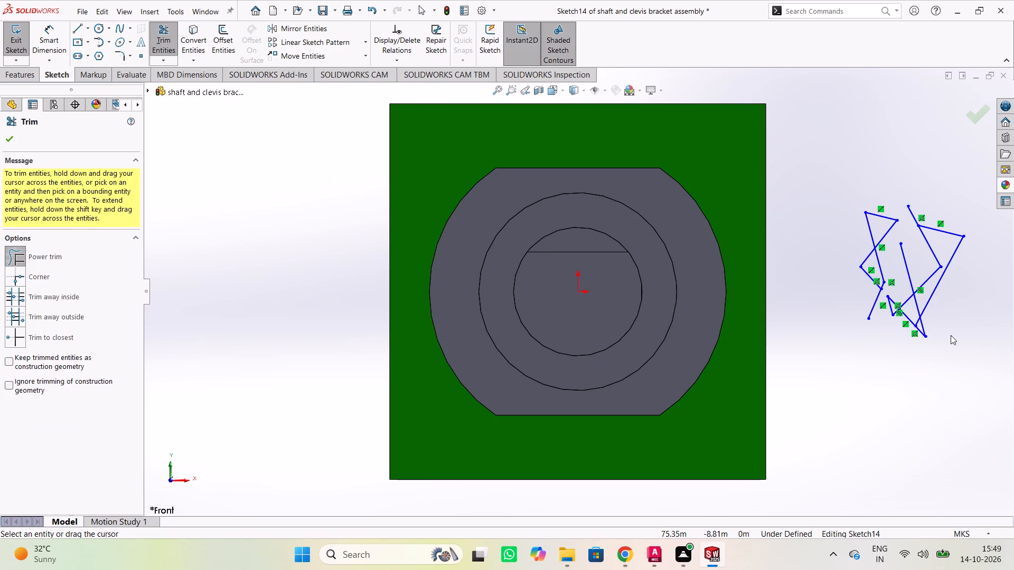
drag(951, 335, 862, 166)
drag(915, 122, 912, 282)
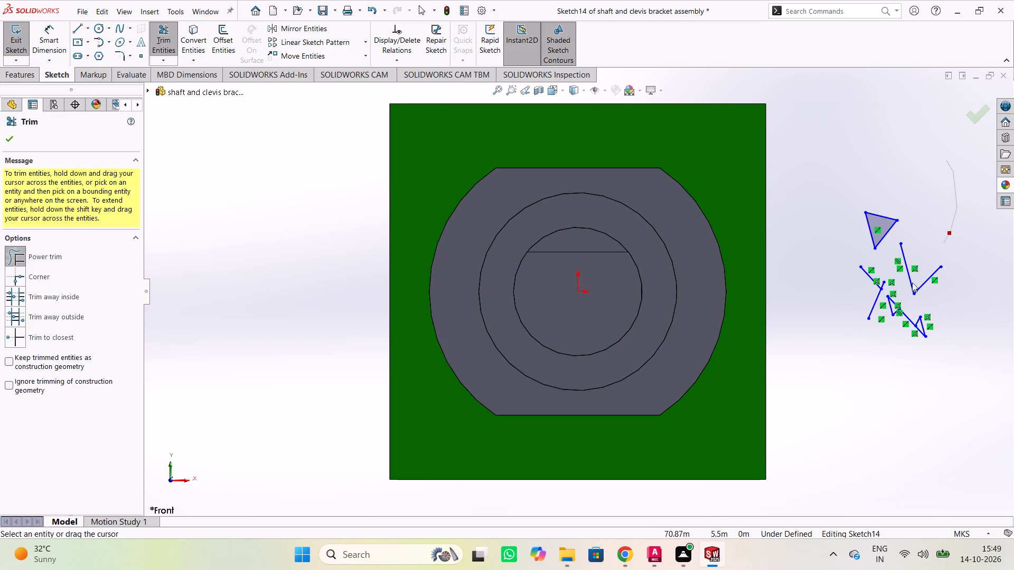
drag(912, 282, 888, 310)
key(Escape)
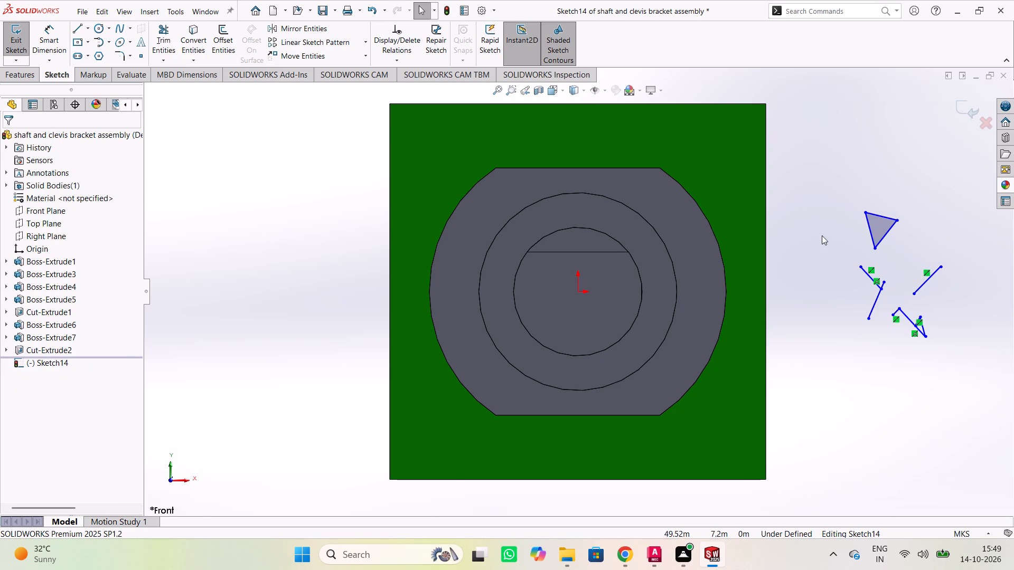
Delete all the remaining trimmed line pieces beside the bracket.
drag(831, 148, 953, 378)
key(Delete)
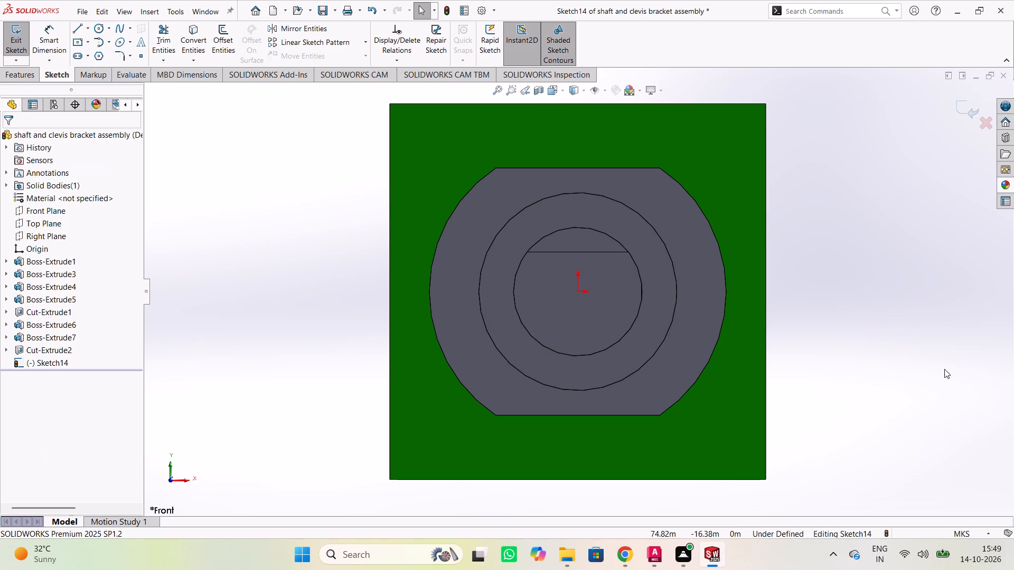
Examine the clevis bracket from all sides, including the collar, stepped shank, flat cut, lug plates and holes.
scroll(924, 333, down, 1)
scroll(923, 333, up, 2)
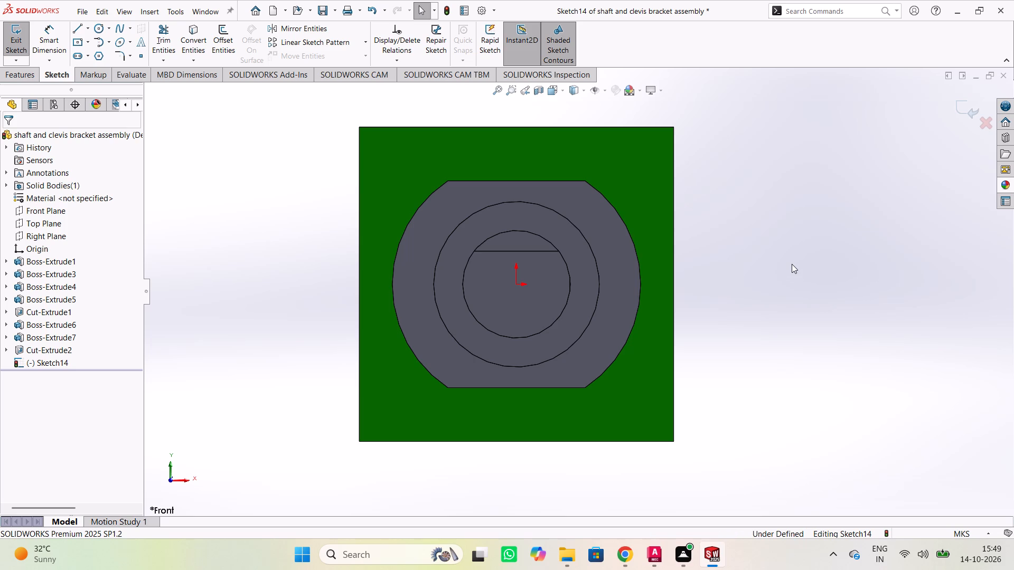
middle_drag(813, 232, 808, 236)
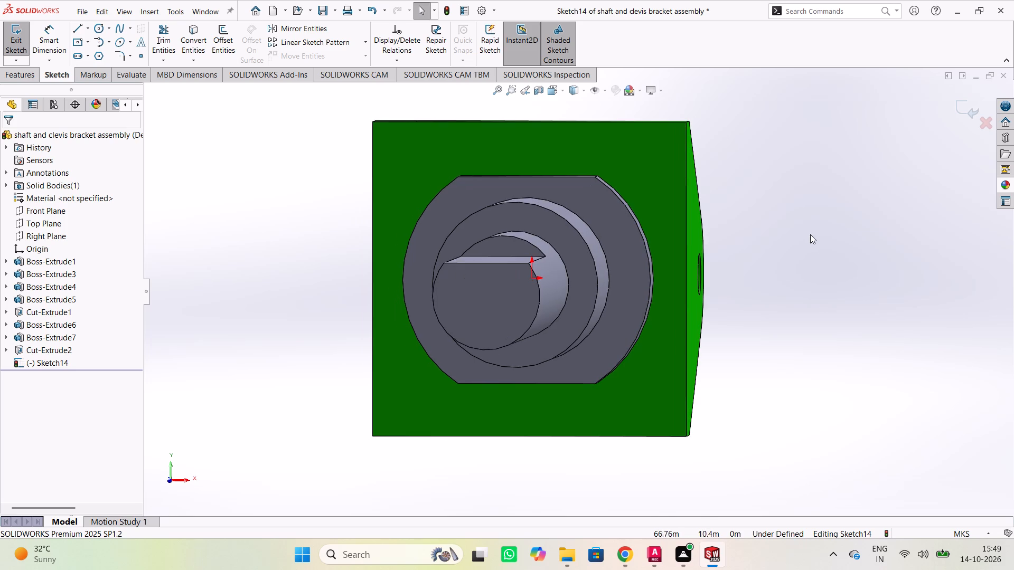
middle_drag(860, 217, 856, 233)
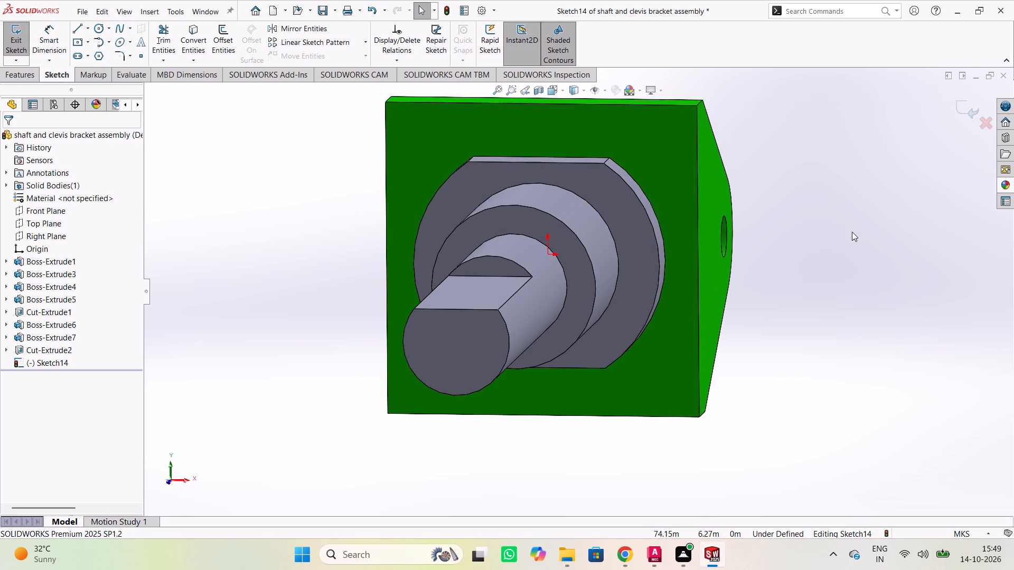
middle_drag(858, 226, 563, 359)
scroll(675, 256, down, 1)
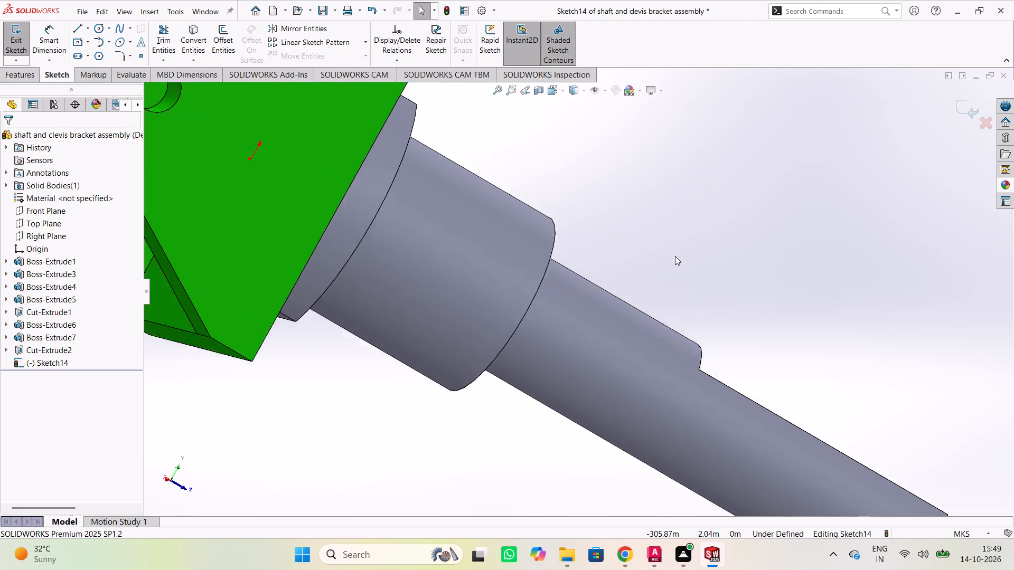
scroll(675, 256, down, 1)
scroll(692, 254, up, 5)
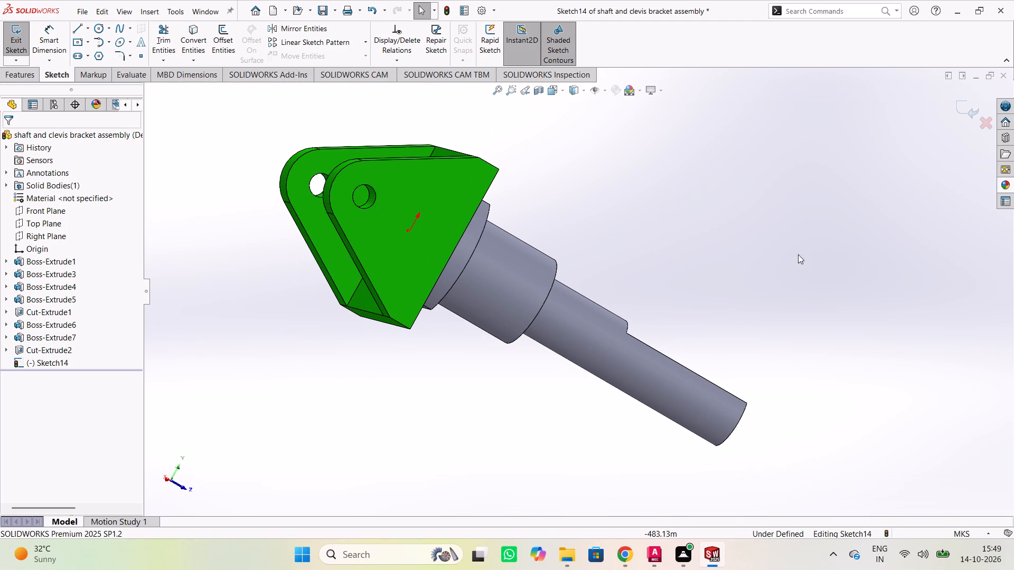
middle_drag(737, 192, 783, 301)
middle_drag(647, 174, 727, 228)
scroll(656, 181, up, 1)
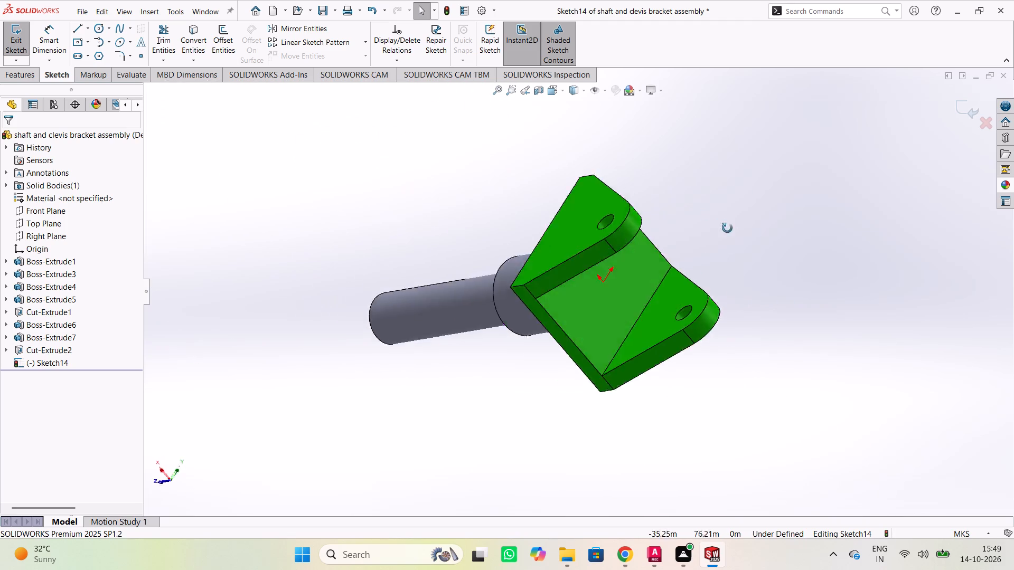
middle_drag(727, 228, 370, 316)
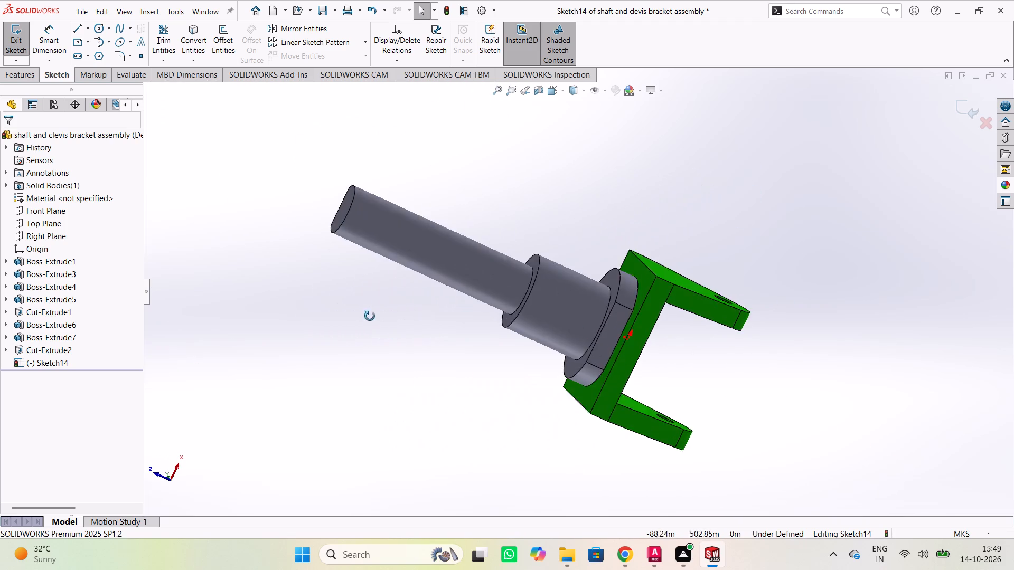
middle_drag(370, 316, 360, 286)
middle_drag(547, 179, 542, 277)
middle_drag(441, 103, 514, 235)
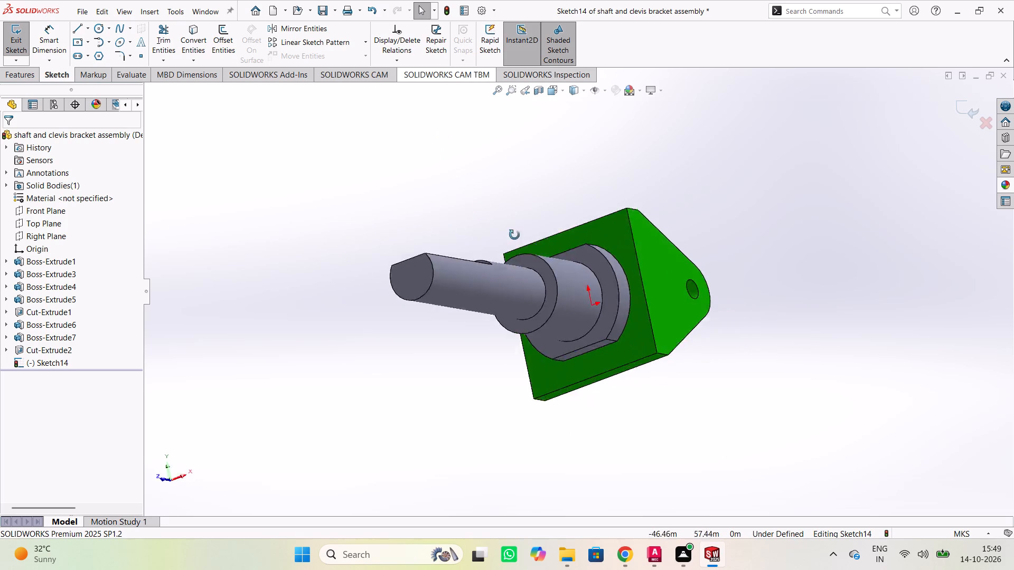
middle_drag(514, 235, 645, 468)
middle_drag(809, 208, 717, 292)
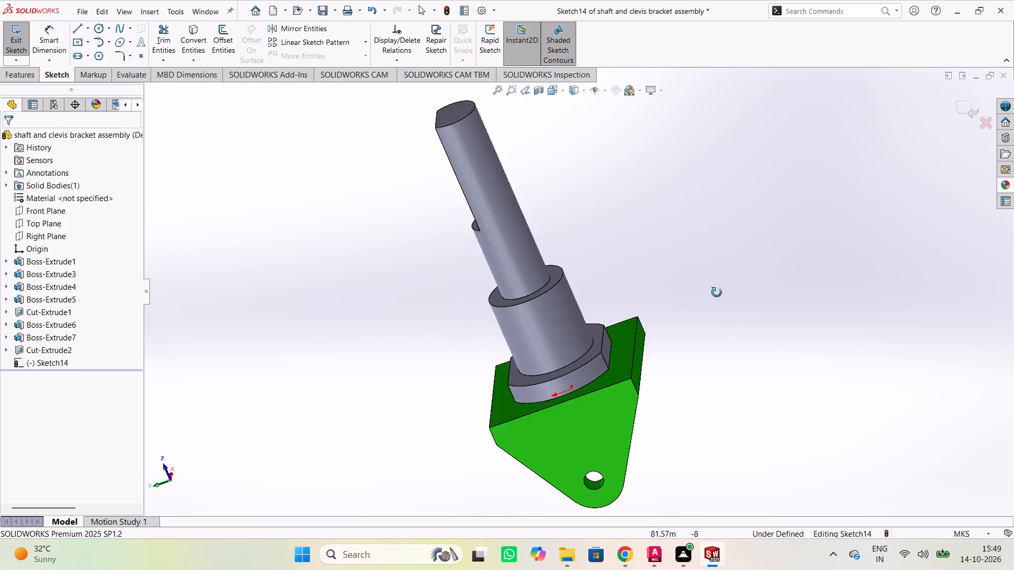
middle_drag(717, 292, 601, 347)
scroll(809, 161, up, 1)
middle_drag(803, 172, 646, 285)
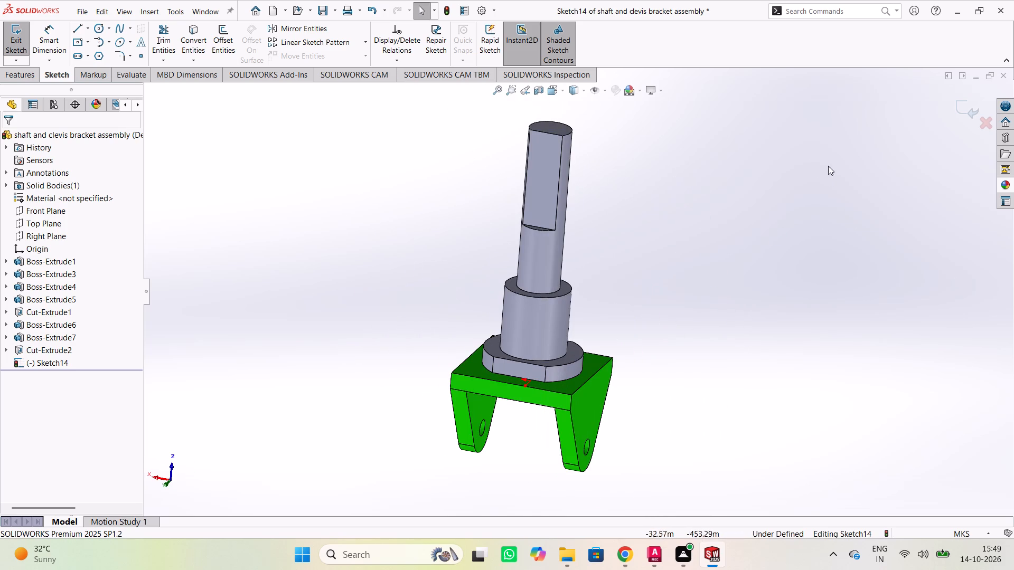
middle_drag(828, 165, 718, 319)
middle_drag(839, 188, 738, 191)
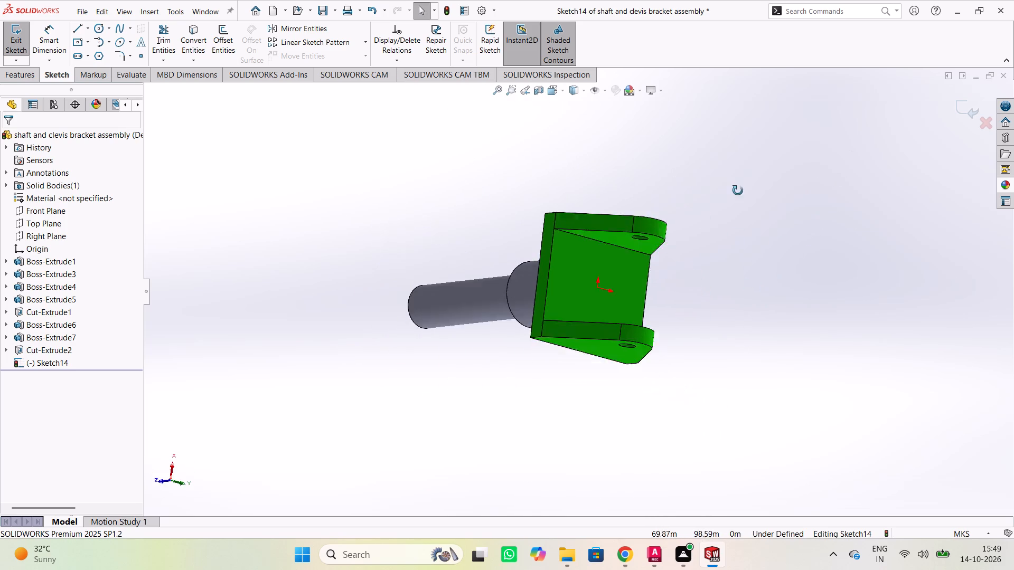
middle_drag(738, 191, 724, 323)
middle_drag(726, 194, 637, 319)
middle_drag(757, 173, 711, 254)
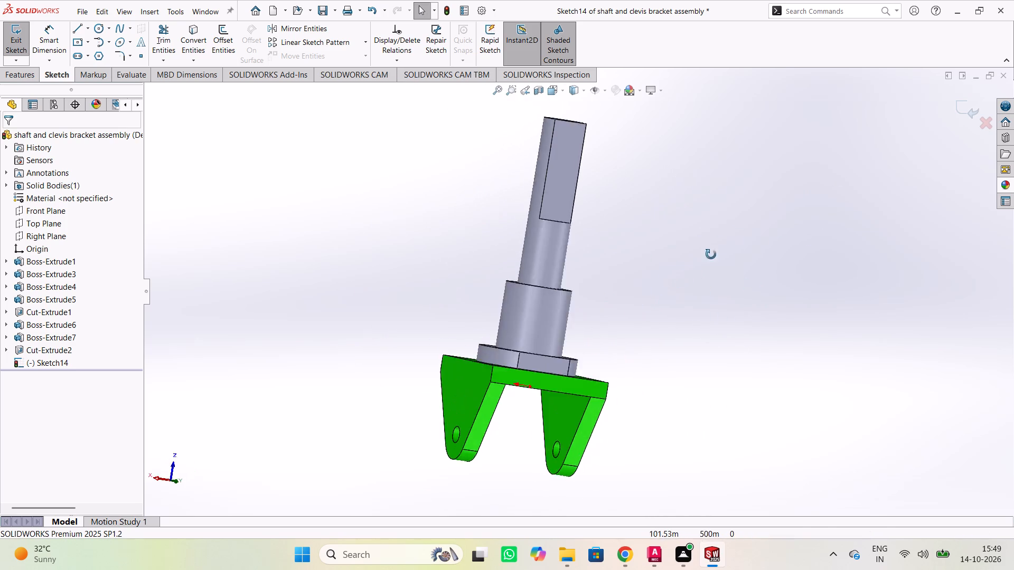
middle_drag(711, 254, 631, 346)
middle_drag(405, 139, 421, 157)
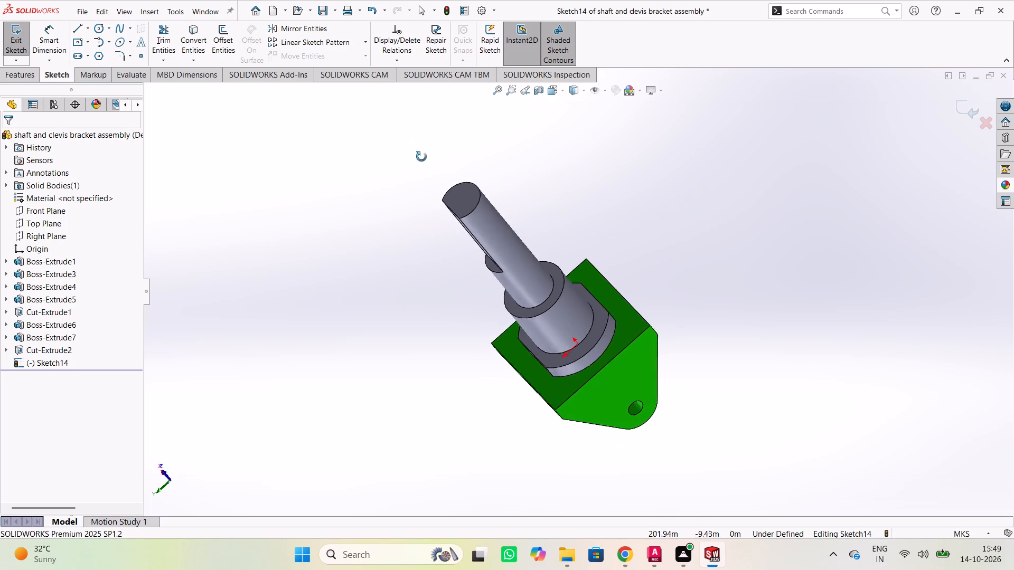
middle_drag(421, 157, 437, 228)
middle_drag(420, 180, 725, 234)
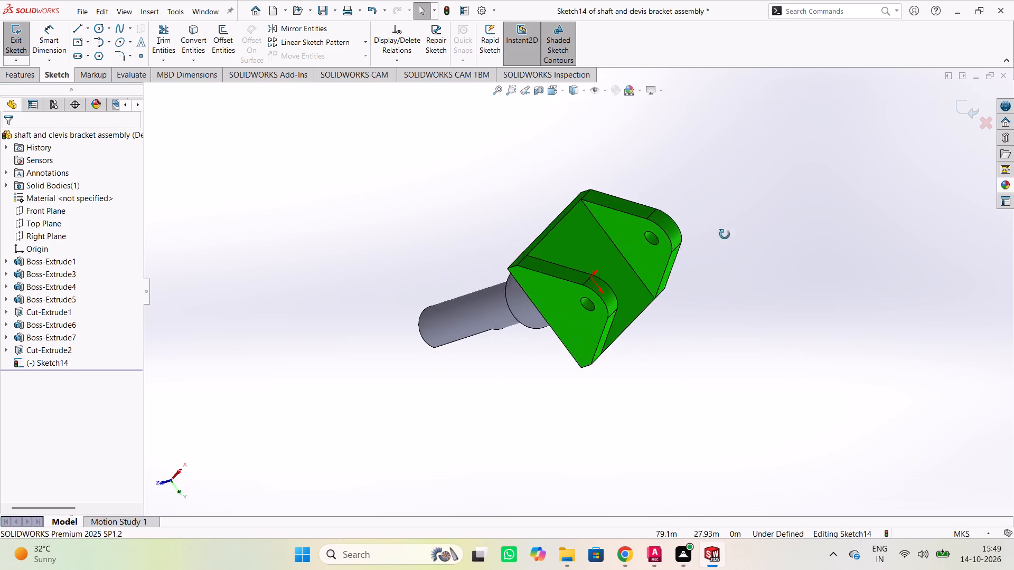
middle_drag(725, 234, 422, 344)
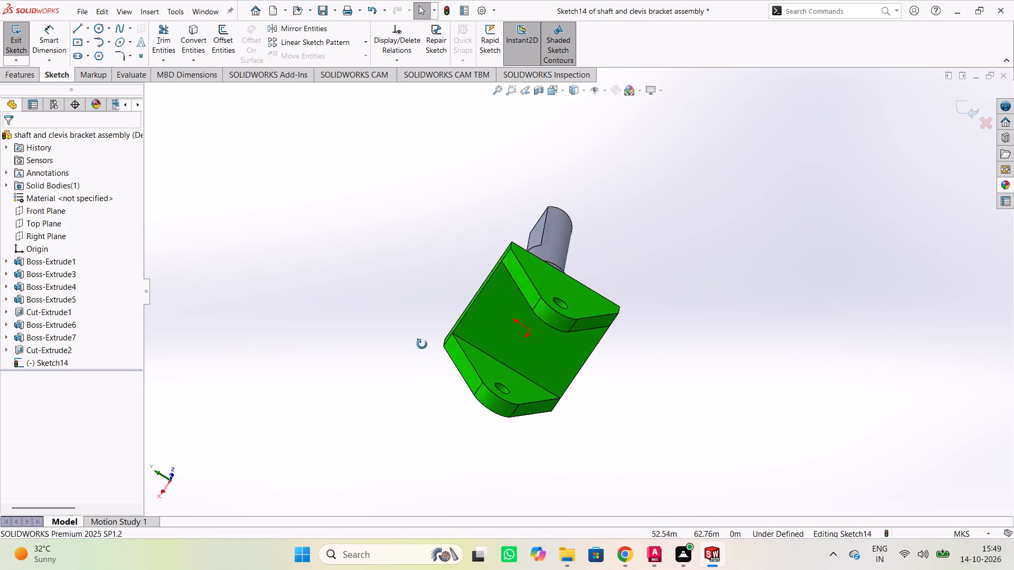
middle_drag(422, 344, 335, 176)
middle_drag(888, 268, 613, 321)
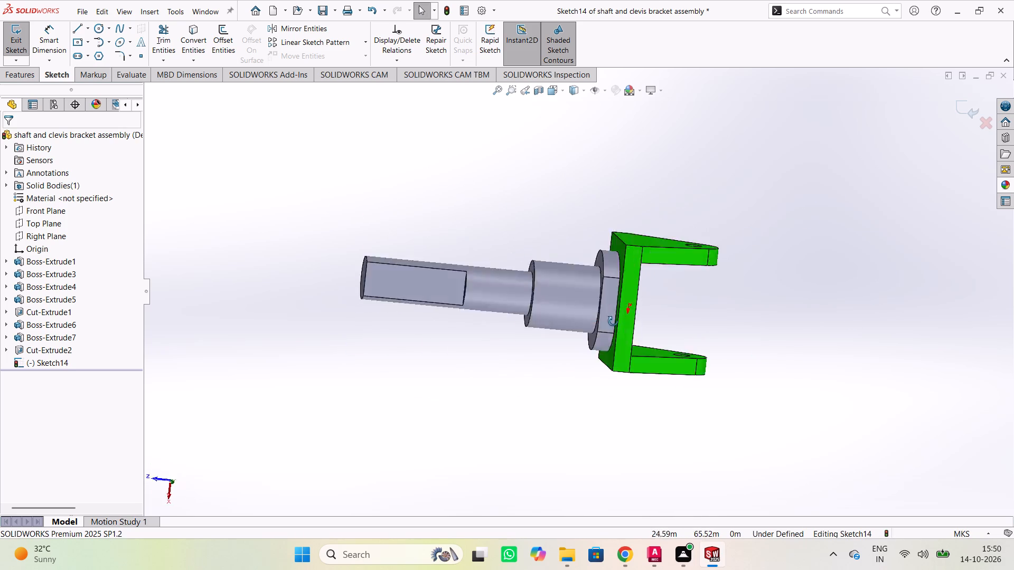
middle_drag(613, 321, 865, 232)
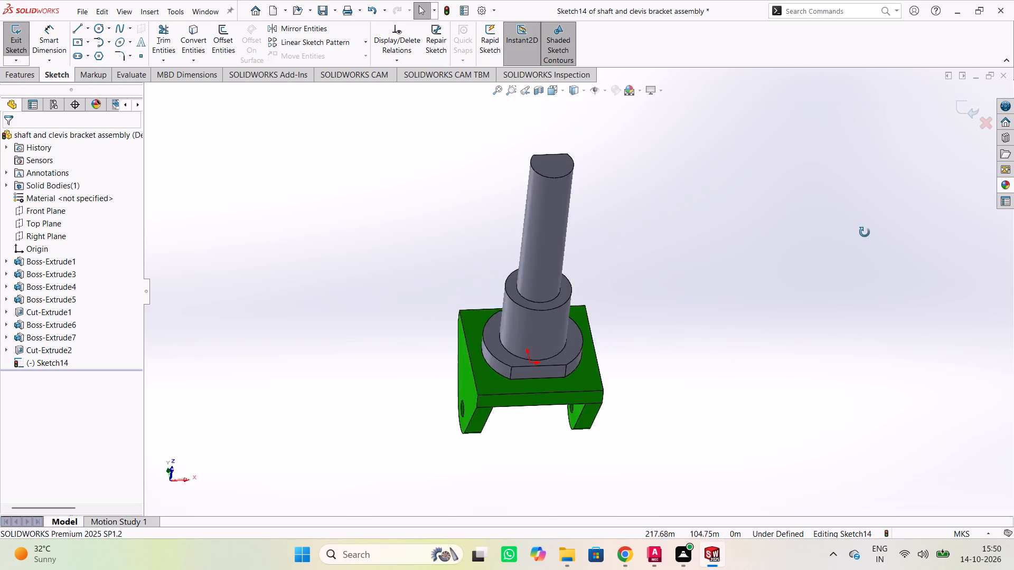
middle_drag(865, 232, 585, 136)
middle_drag(605, 218, 557, 256)
middle_drag(617, 415, 441, 236)
middle_drag(467, 338, 525, 296)
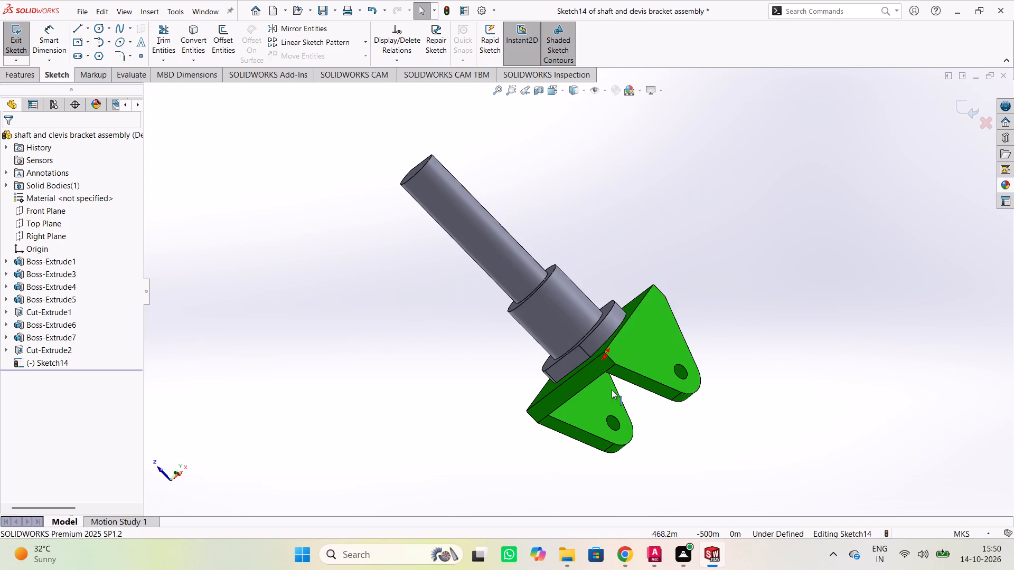
middle_drag(742, 233, 757, 319)
scroll(634, 216, up, 1)
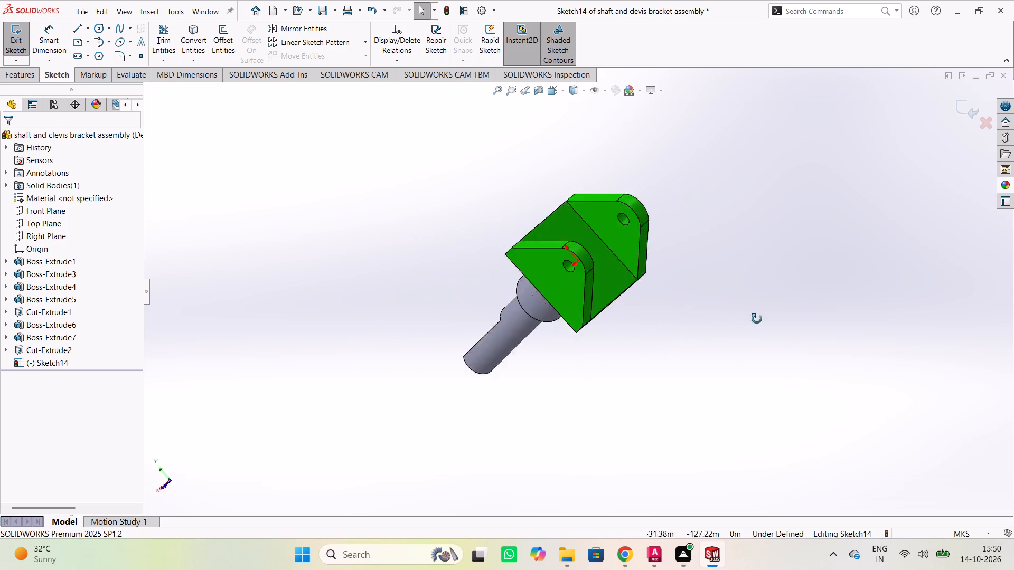
Examine the finished clevis bracket from all sides, including the lug plates and holes, base plate, collar, stepped shank and flat cut.
middle_drag(757, 319, 766, 294)
middle_drag(625, 310, 831, 261)
middle_drag(806, 261, 888, 216)
middle_drag(731, 271, 872, 184)
middle_drag(797, 194, 870, 213)
middle_drag(817, 215, 730, 256)
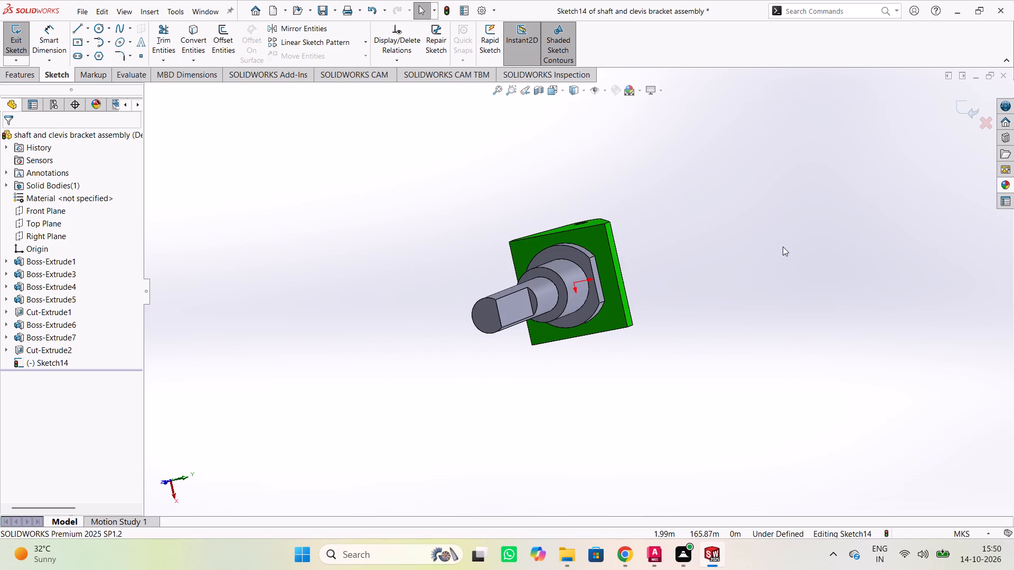
middle_drag(799, 277, 433, 260)
middle_drag(449, 321, 339, 263)
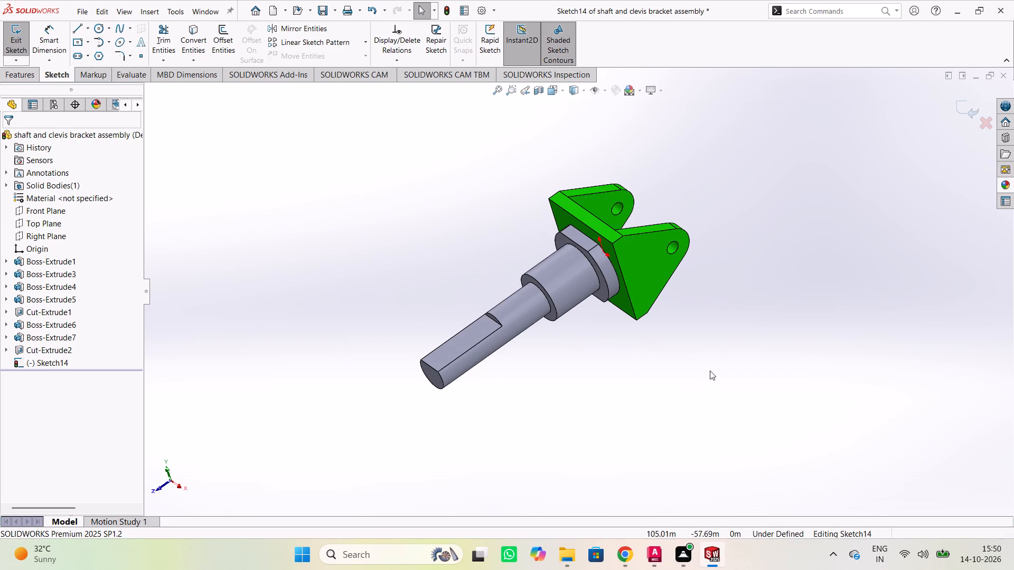
middle_drag(663, 381, 698, 228)
middle_drag(736, 272, 663, 250)
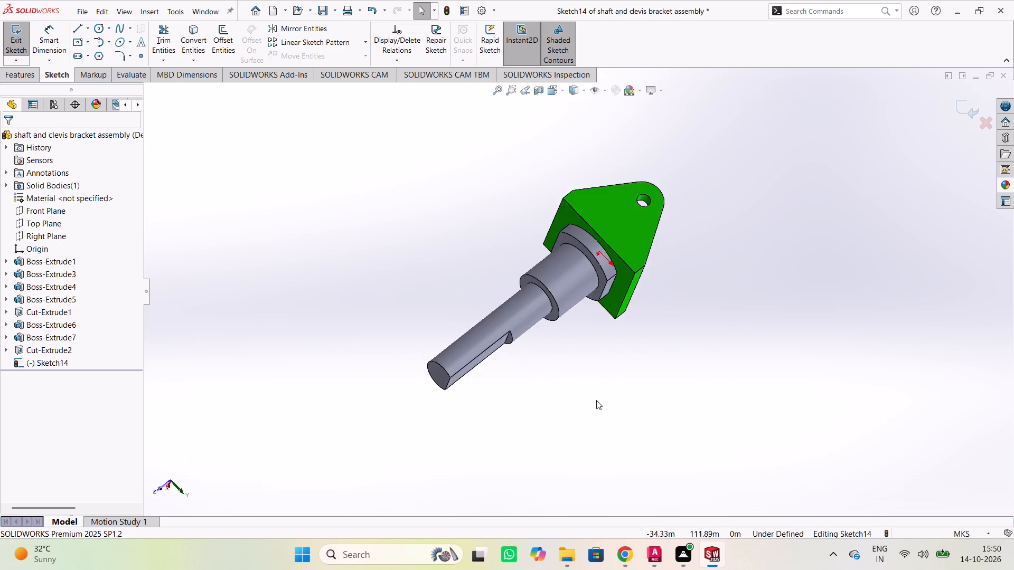
middle_drag(581, 401, 756, 334)
middle_drag(548, 438, 585, 336)
middle_drag(685, 262, 455, 435)
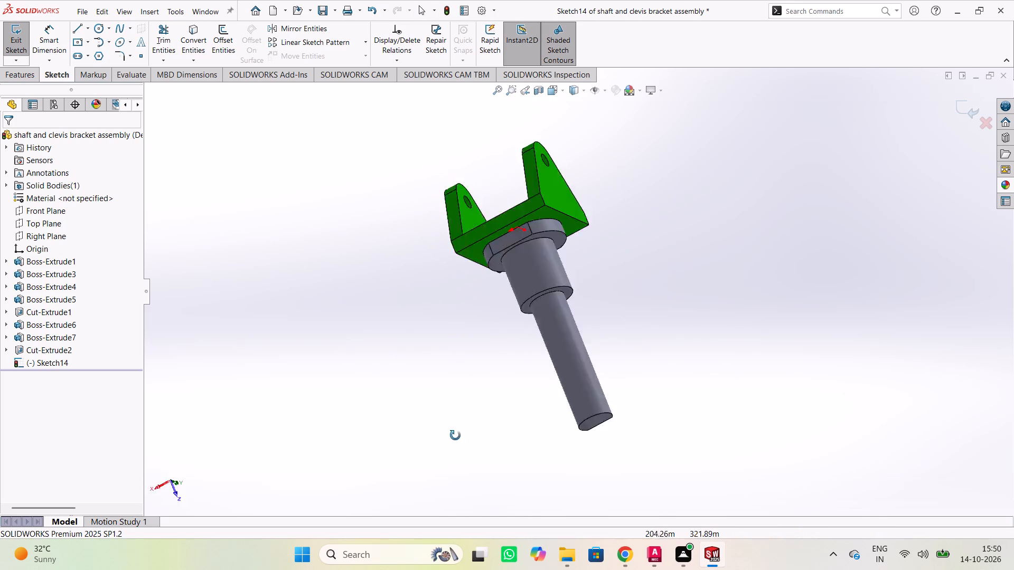
middle_drag(455, 435, 457, 439)
middle_drag(358, 305, 271, 341)
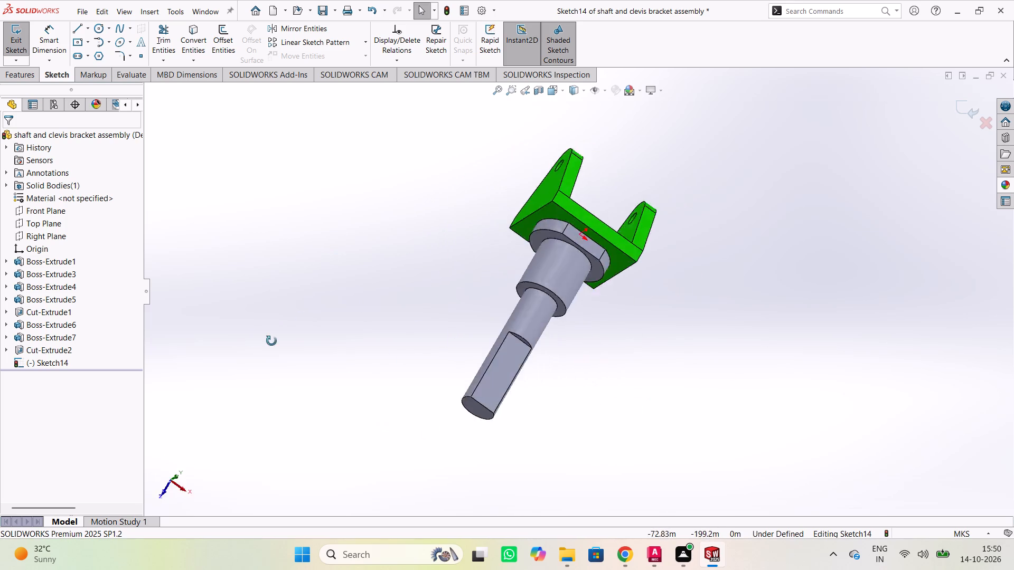
middle_drag(271, 341, 537, 352)
middle_drag(678, 321, 860, 280)
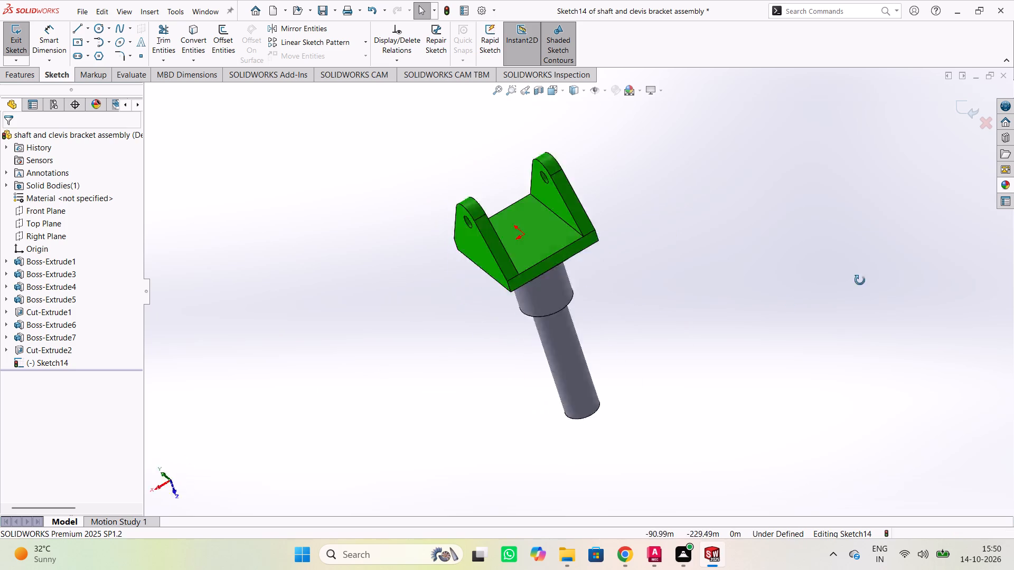
middle_drag(860, 280, 518, 254)
middle_drag(565, 289, 483, 298)
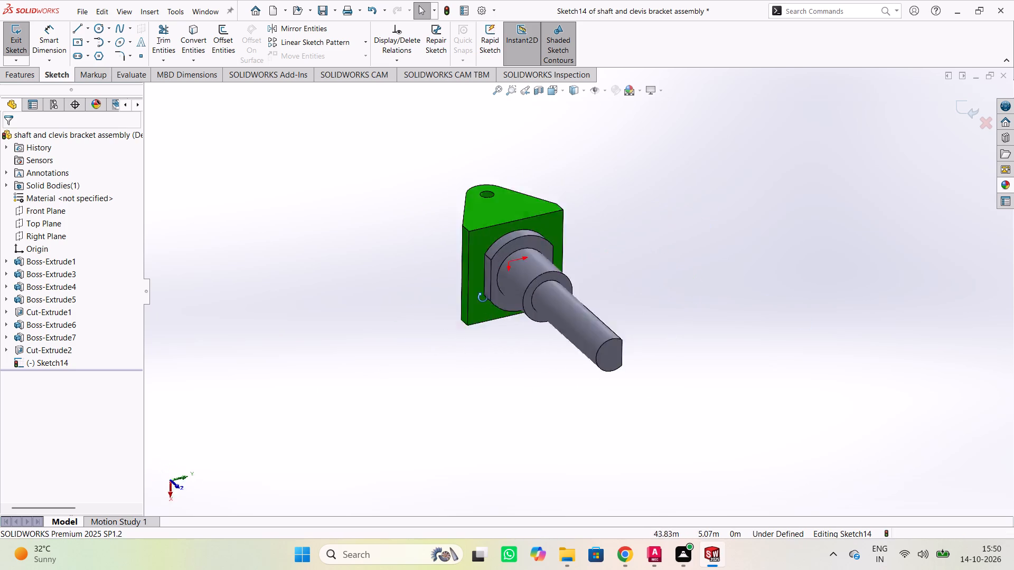
middle_drag(483, 298, 488, 400)
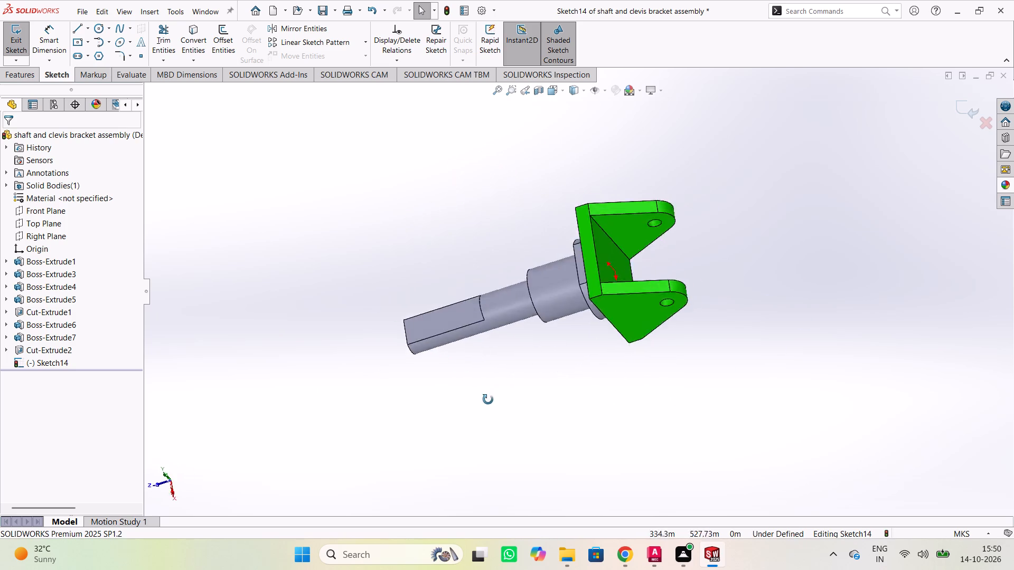
middle_drag(488, 400, 553, 386)
middle_drag(543, 401, 431, 497)
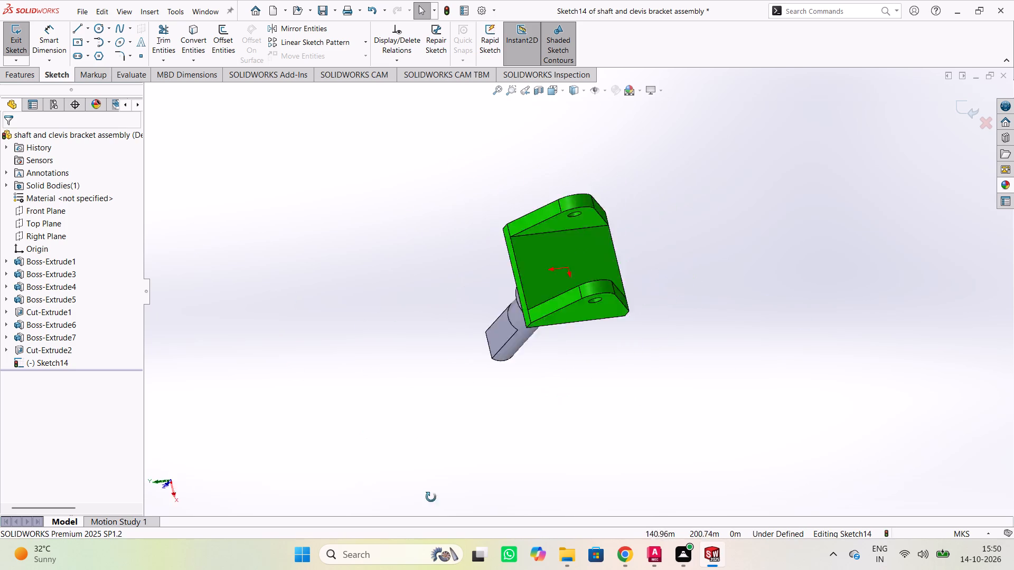
middle_drag(431, 497, 700, 442)
middle_drag(663, 477, 502, 403)
middle_drag(501, 408, 861, 404)
middle_drag(861, 411, 778, 446)
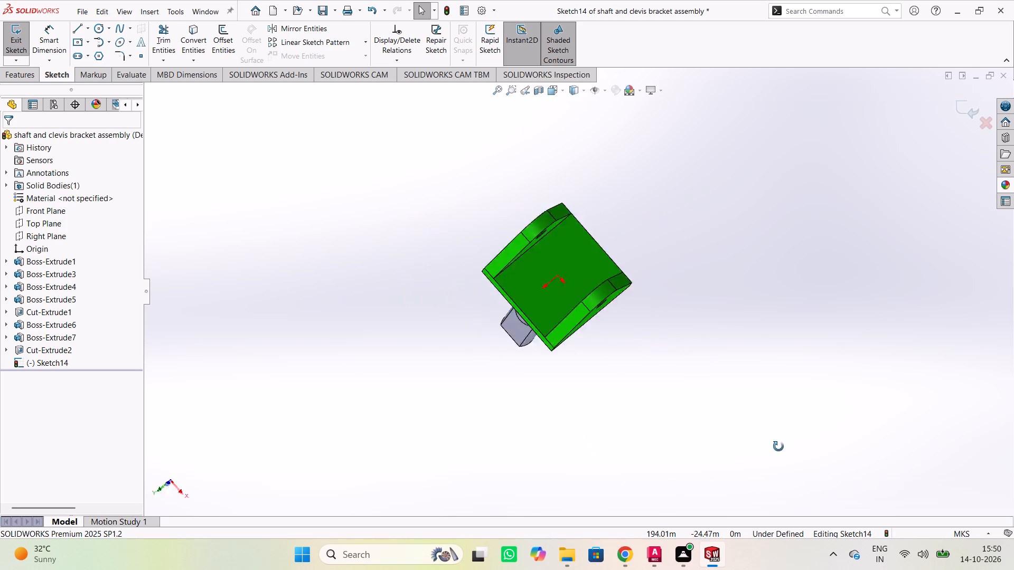
middle_drag(778, 446, 767, 450)
middle_drag(748, 455, 698, 416)
middle_drag(698, 415, 610, 409)
middle_drag(705, 447, 769, 423)
middle_drag(767, 426, 443, 301)
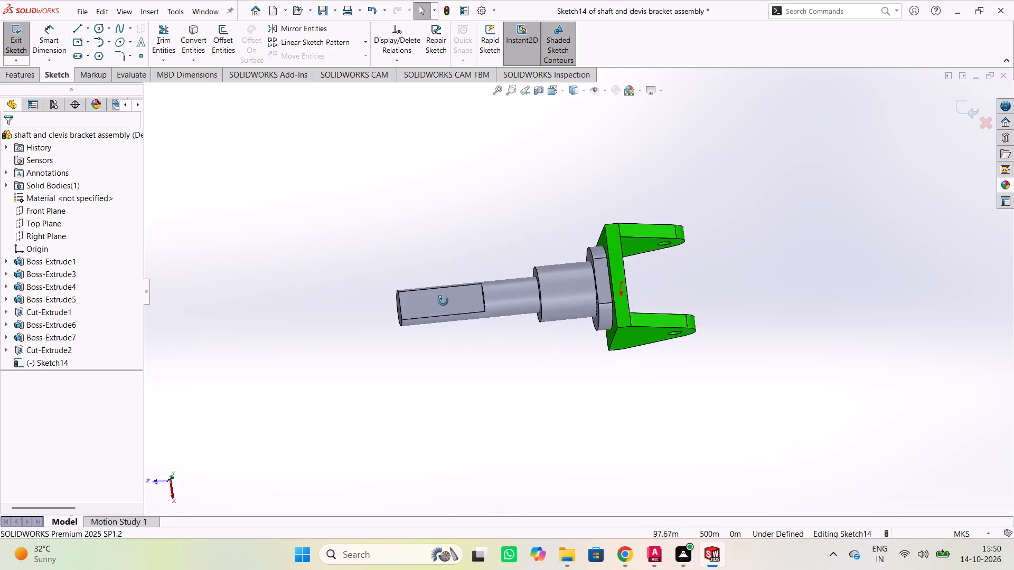
middle_drag(443, 301, 629, 389)
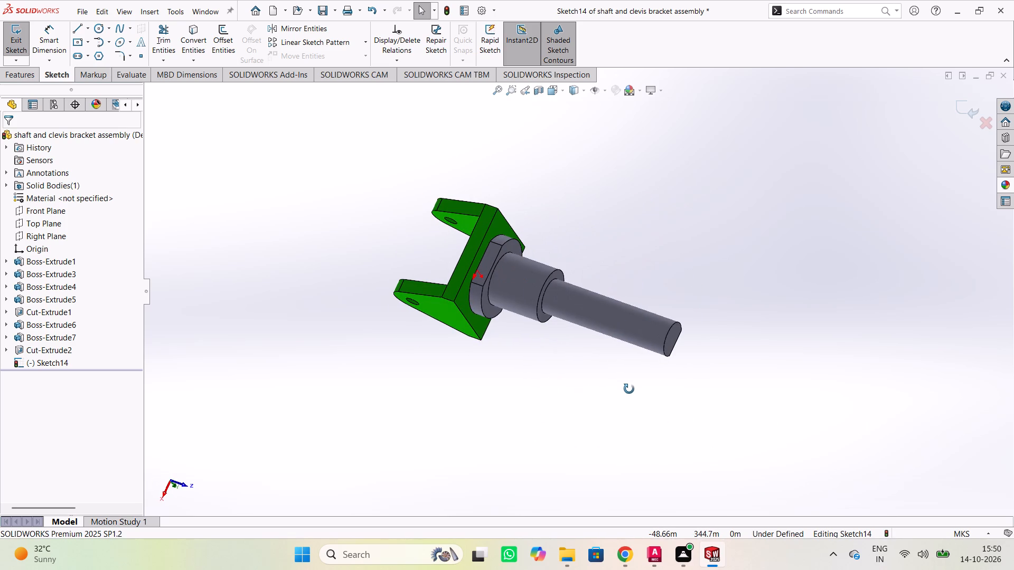
middle_drag(629, 389, 741, 405)
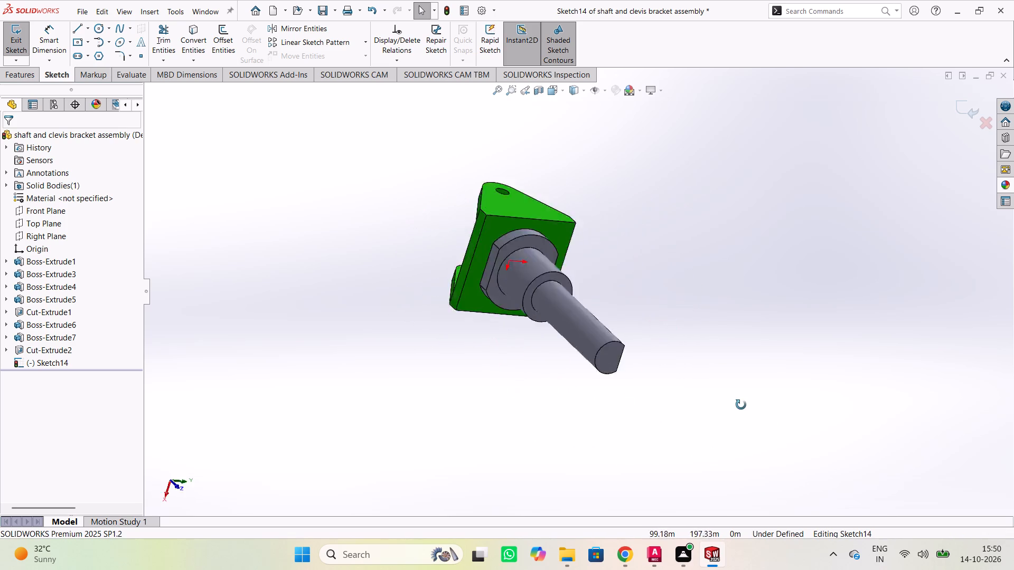
middle_drag(741, 405, 567, 384)
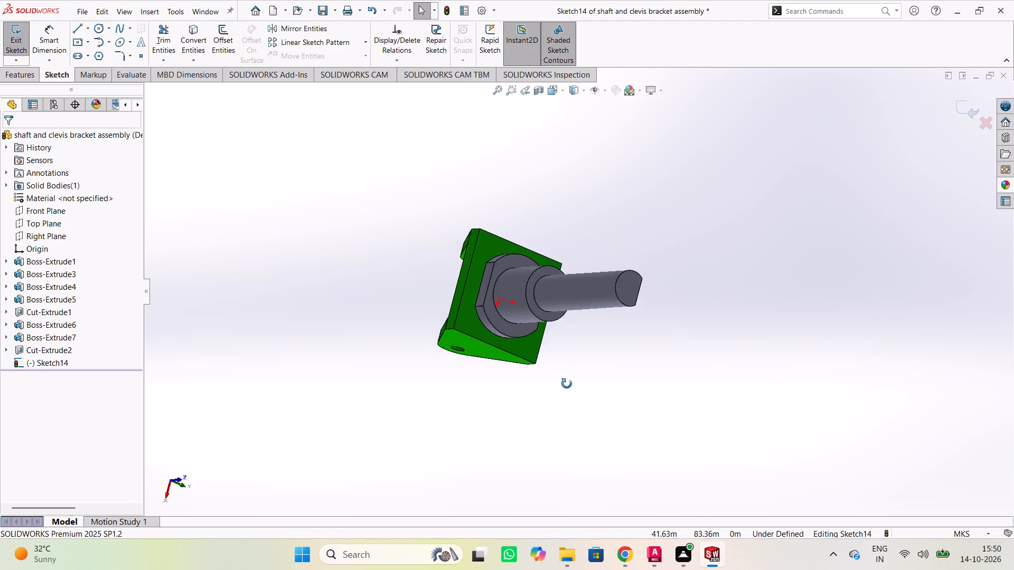
middle_drag(567, 384, 566, 383)
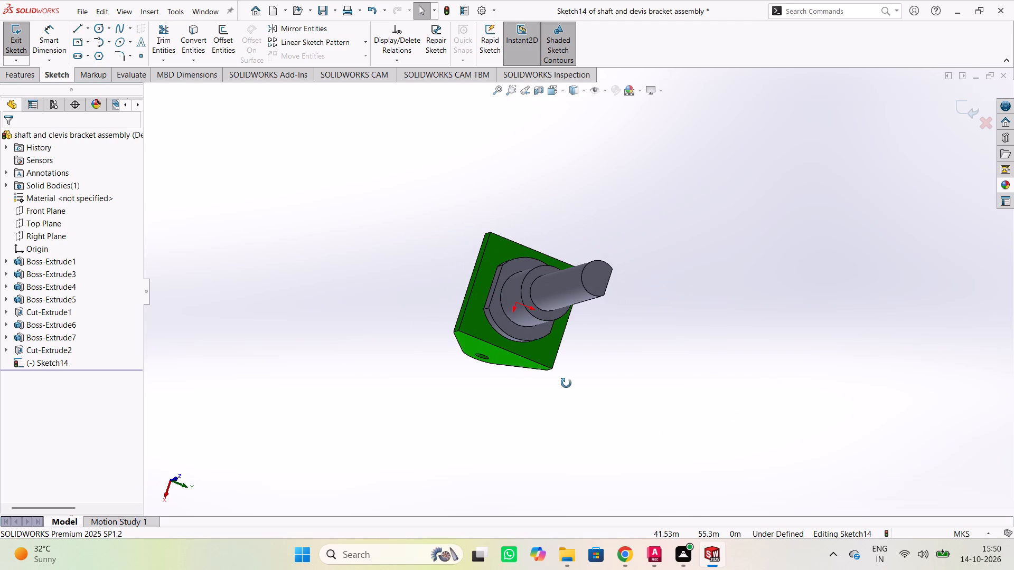
middle_drag(566, 383, 713, 408)
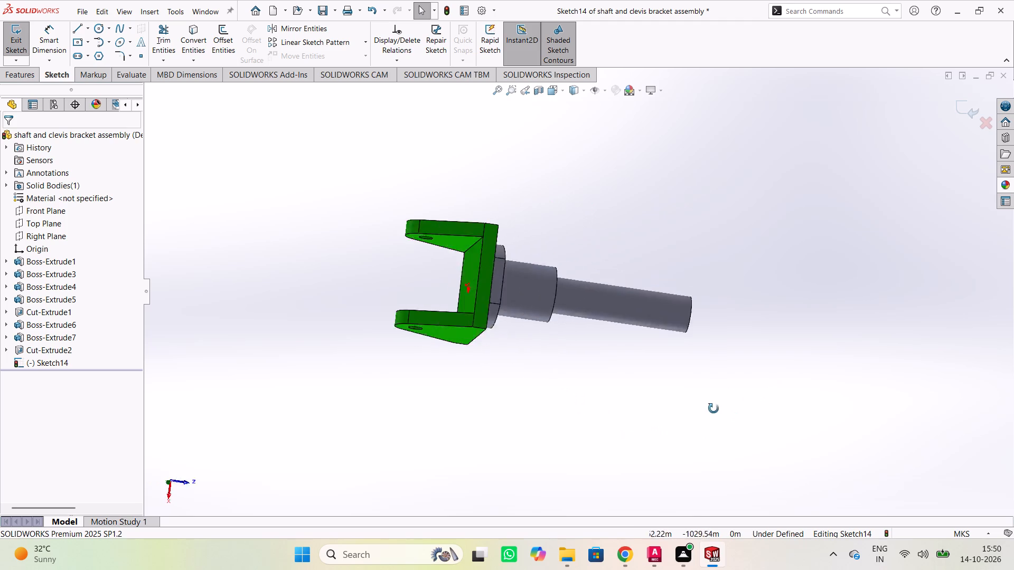
middle_drag(713, 408, 784, 376)
middle_drag(769, 398, 557, 334)
middle_drag(606, 418, 362, 301)
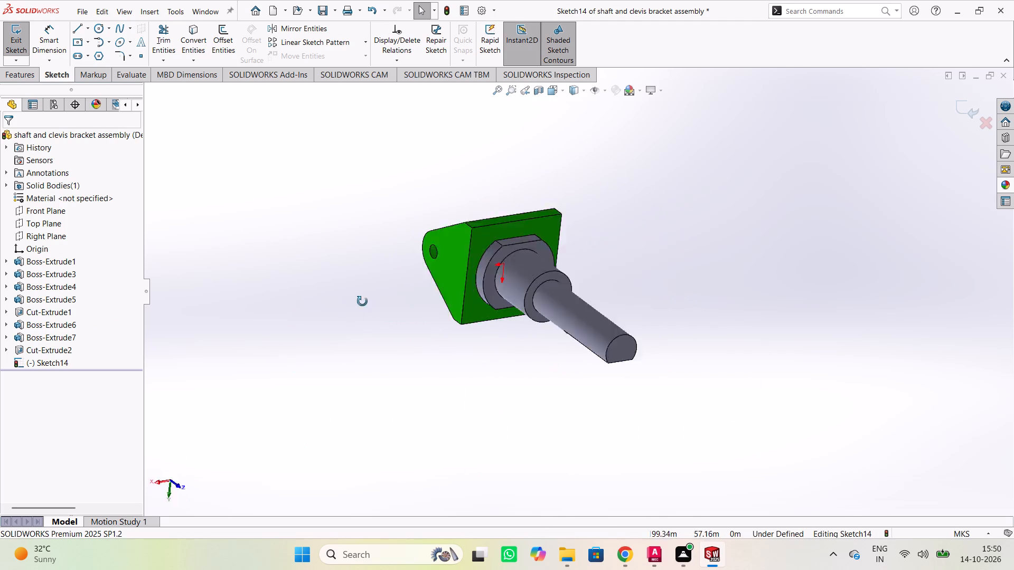
middle_drag(362, 301, 354, 301)
middle_drag(455, 437, 481, 469)
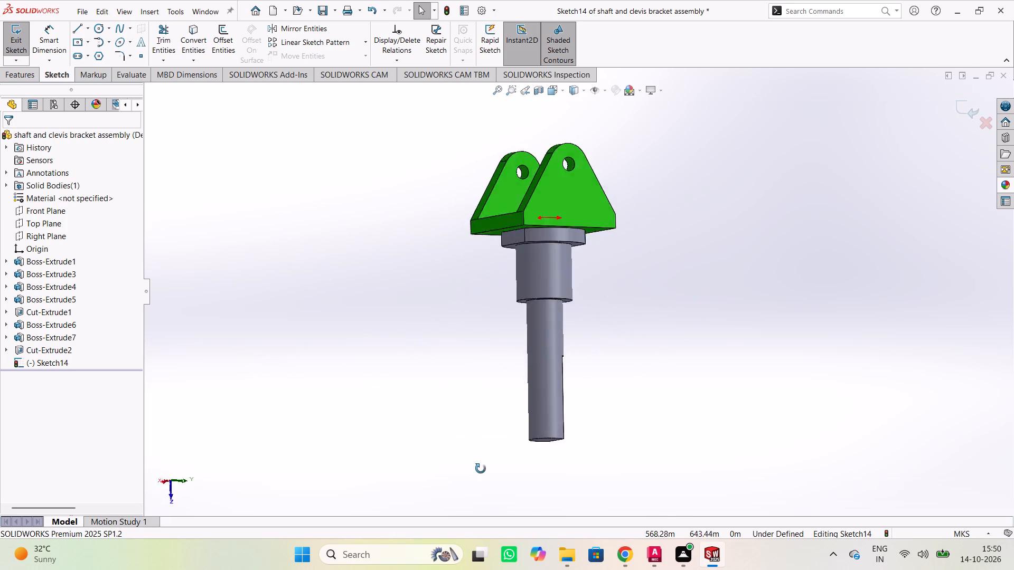
middle_drag(481, 469, 584, 339)
middle_drag(607, 337, 575, 283)
middle_drag(587, 291, 501, 278)
middle_drag(491, 429, 381, 357)
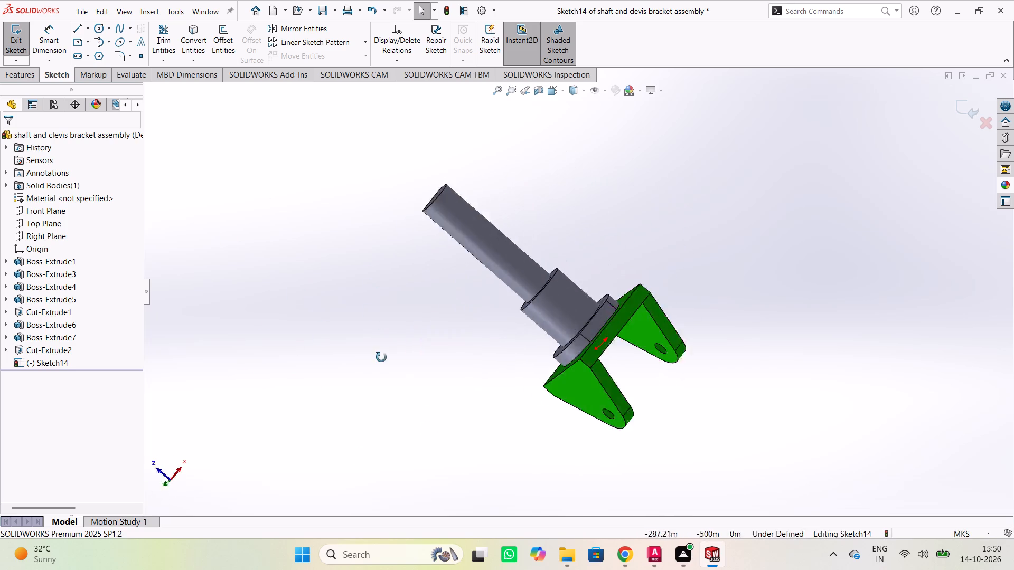
middle_drag(381, 357, 479, 256)
middle_drag(717, 353, 683, 328)
middle_drag(678, 343, 677, 351)
middle_drag(669, 379, 633, 383)
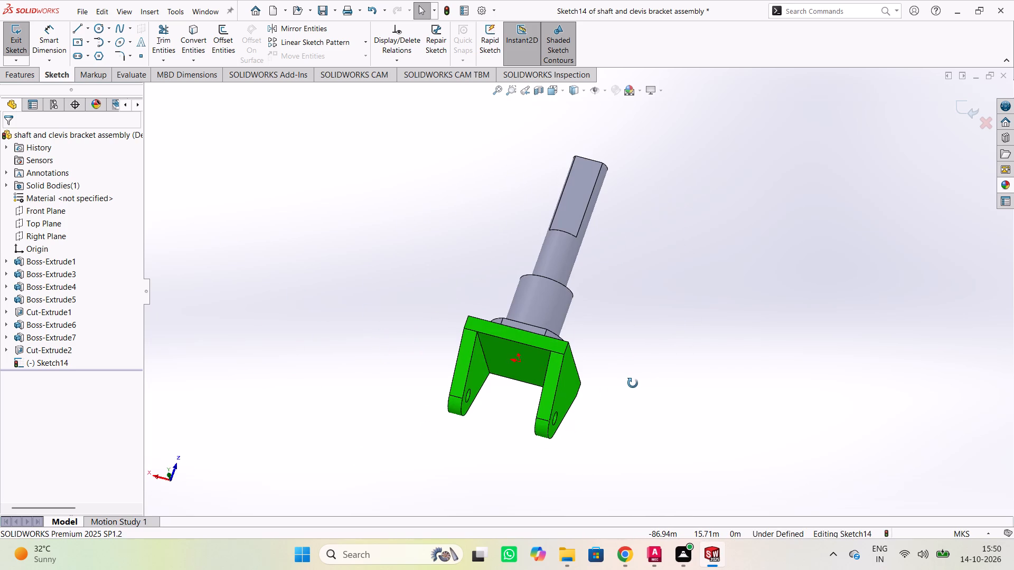
middle_drag(633, 383, 721, 286)
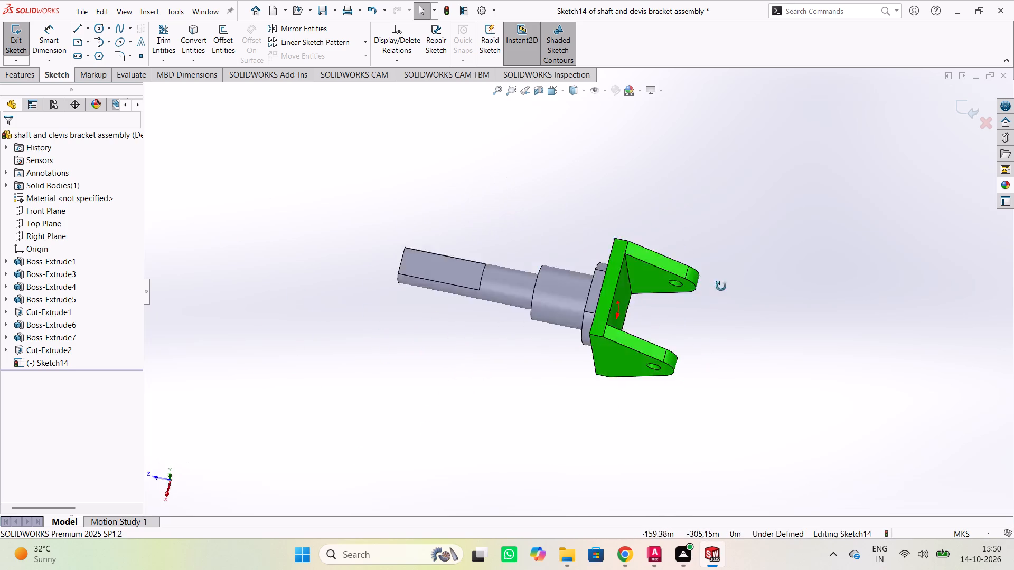
middle_drag(721, 286, 760, 305)
middle_drag(636, 431, 622, 280)
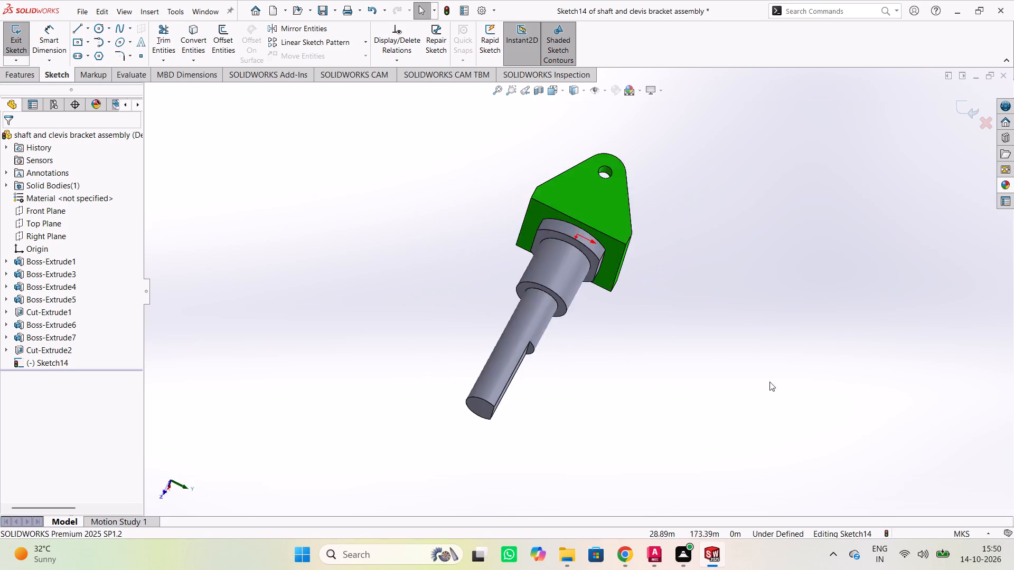
middle_drag(686, 415, 772, 316)
middle_drag(585, 429, 699, 364)
middle_drag(561, 392, 688, 329)
middle_drag(679, 428, 661, 338)
middle_drag(719, 389, 722, 395)
middle_drag(700, 412, 520, 354)
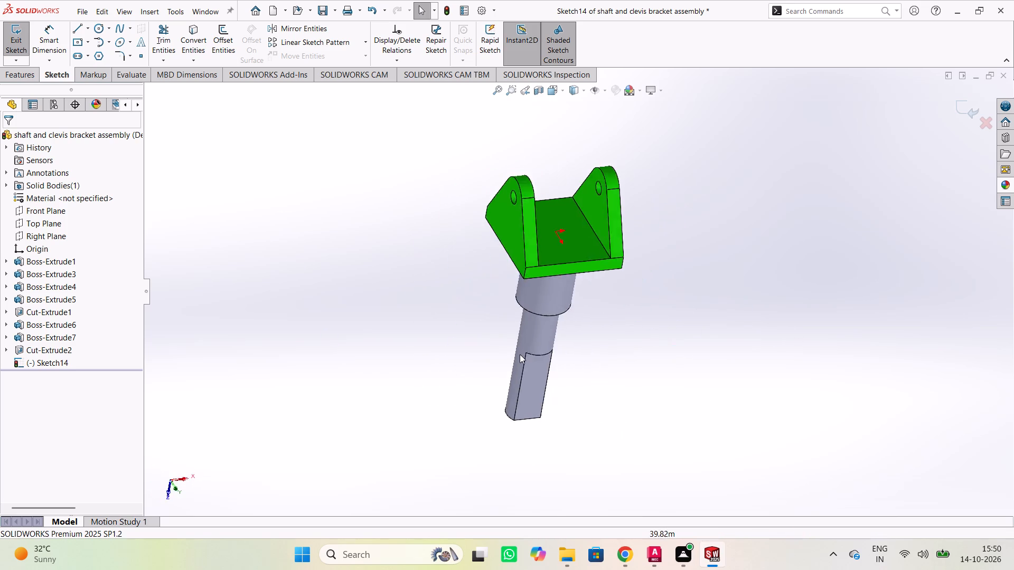
middle_drag(520, 354, 680, 276)
middle_drag(717, 353, 642, 295)
middle_drag(601, 402, 445, 292)
middle_drag(324, 456, 725, 347)
middle_drag(528, 414, 518, 338)
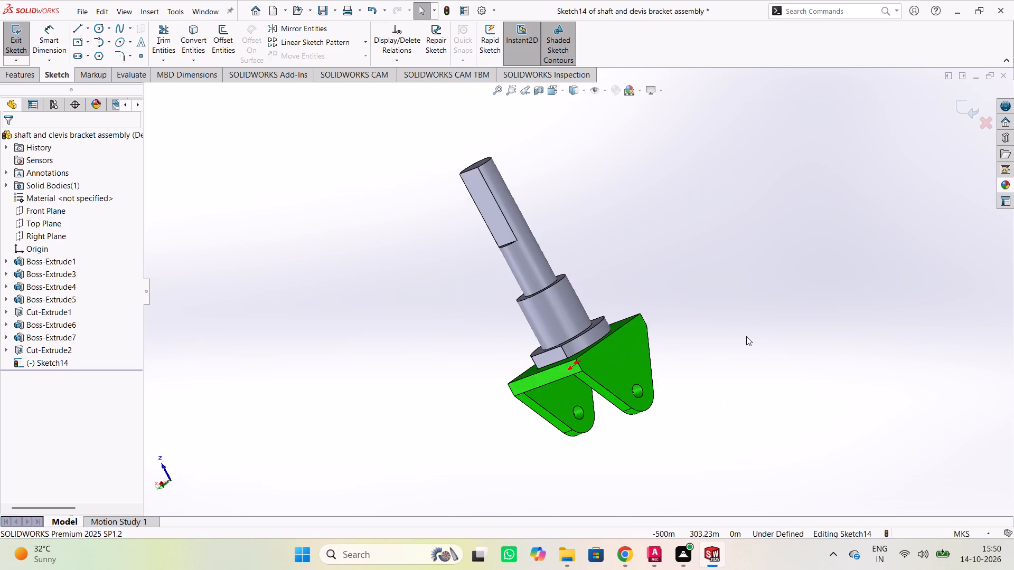
middle_drag(740, 360, 495, 332)
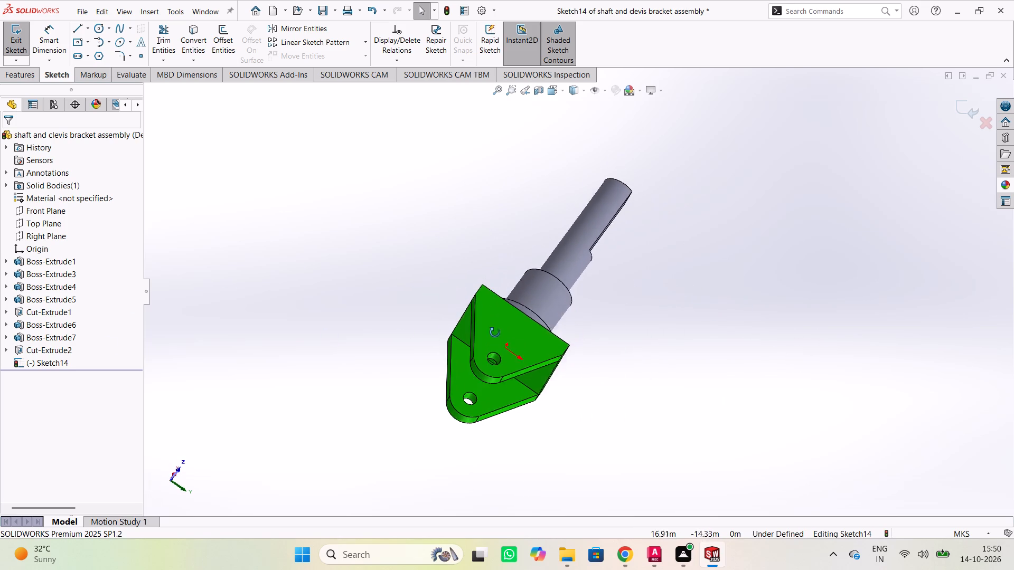
middle_drag(495, 332, 541, 434)
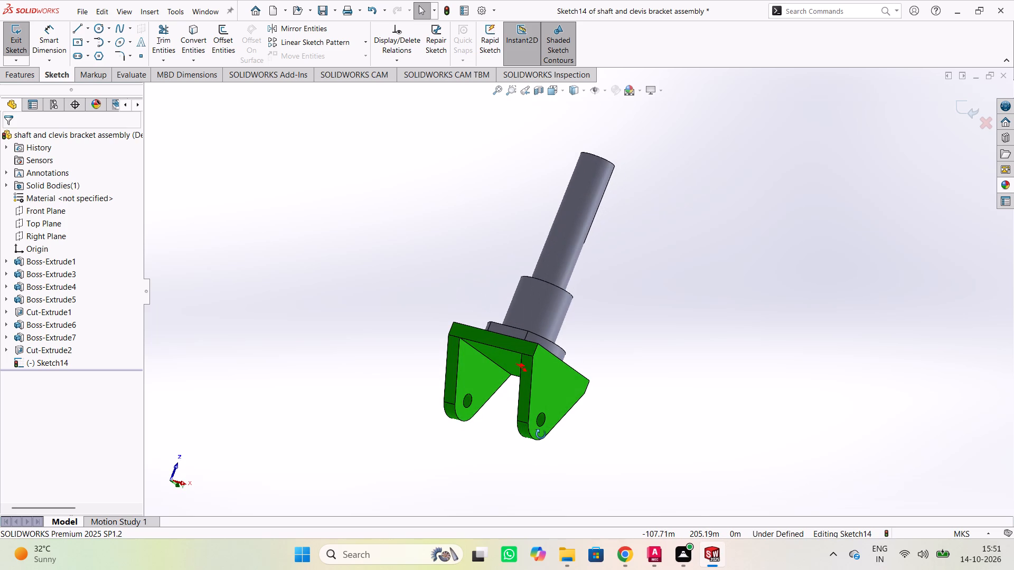
middle_drag(541, 434, 576, 412)
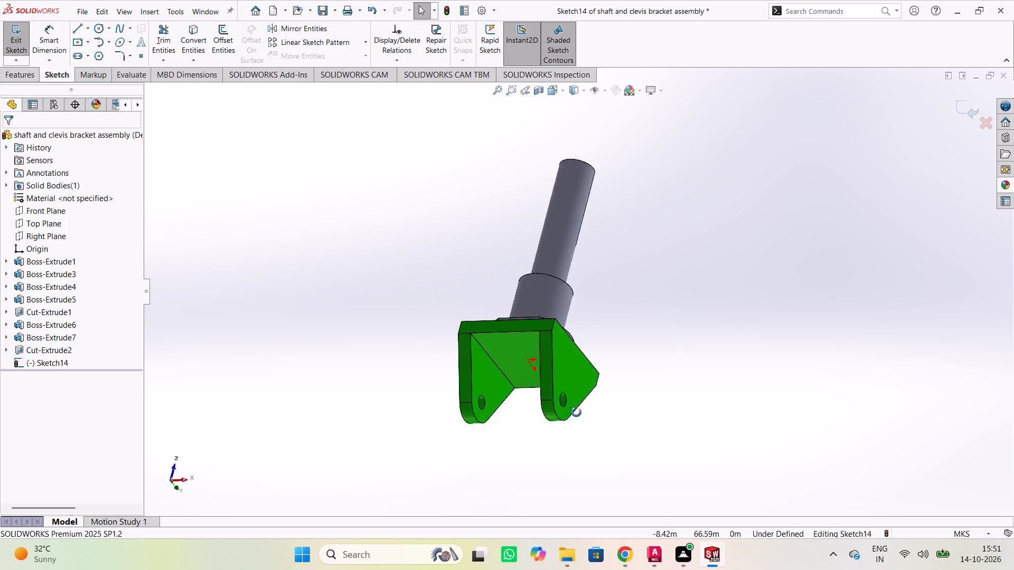
middle_drag(576, 412, 569, 430)
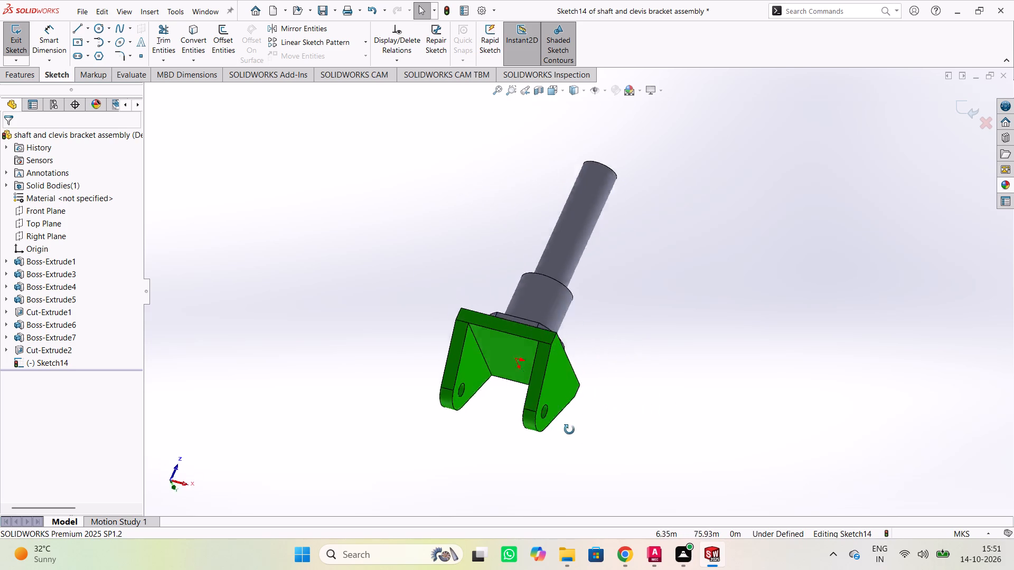
middle_drag(569, 430, 561, 383)
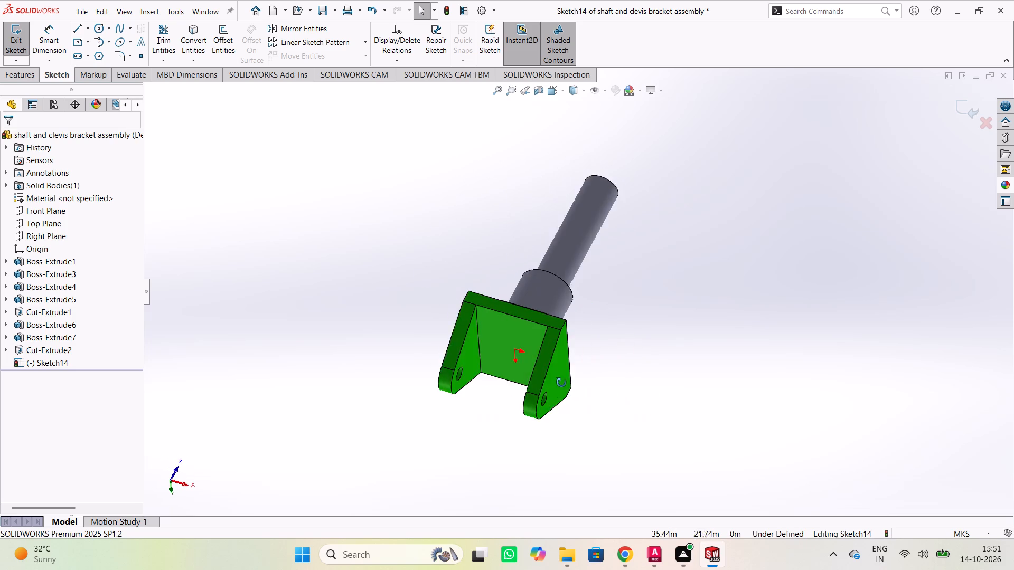
middle_drag(561, 383, 690, 381)
middle_drag(687, 387, 673, 394)
middle_drag(673, 394, 733, 322)
middle_drag(706, 322, 675, 322)
middle_drag(578, 328, 714, 389)
middle_drag(615, 388, 661, 224)
middle_drag(653, 374, 623, 269)
middle_drag(582, 377, 464, 248)
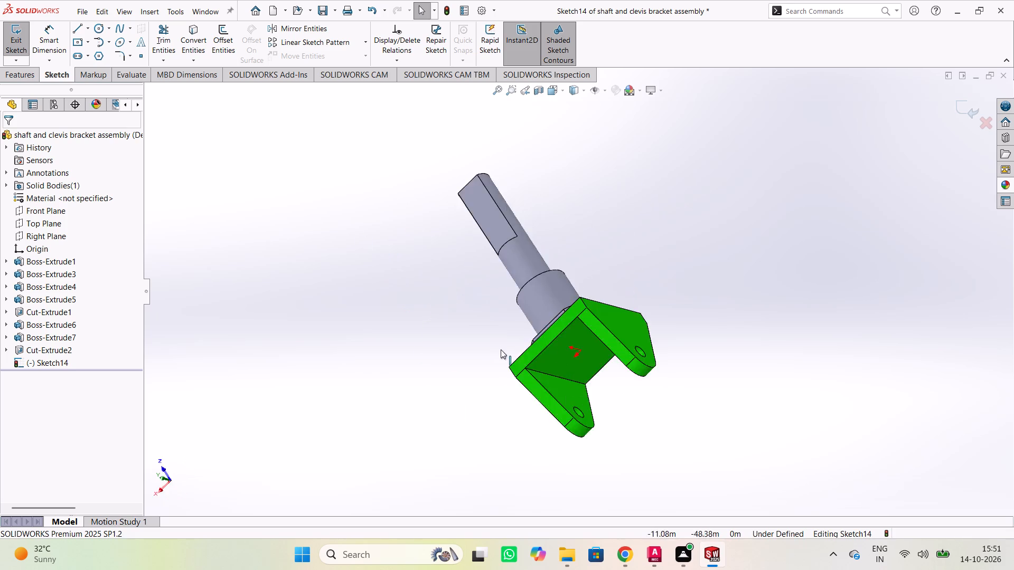
middle_drag(501, 349, 661, 324)
middle_drag(599, 350, 582, 307)
middle_drag(461, 341, 776, 376)
middle_drag(771, 385, 295, 146)
middle_drag(359, 162, 525, 240)
middle_drag(506, 262, 574, 226)
middle_drag(503, 312, 476, 275)
middle_drag(708, 282, 611, 315)
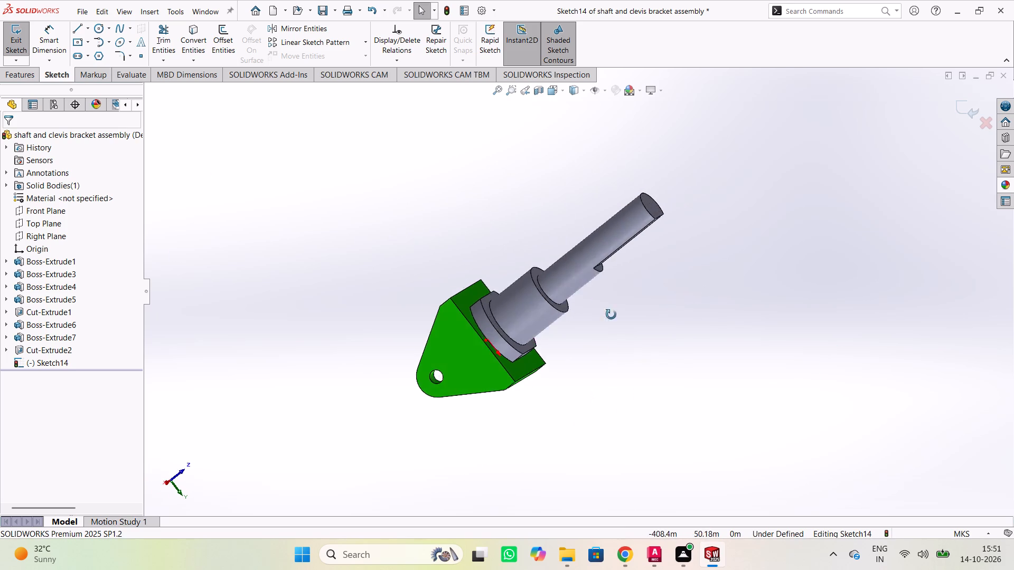
middle_drag(611, 315, 367, 321)
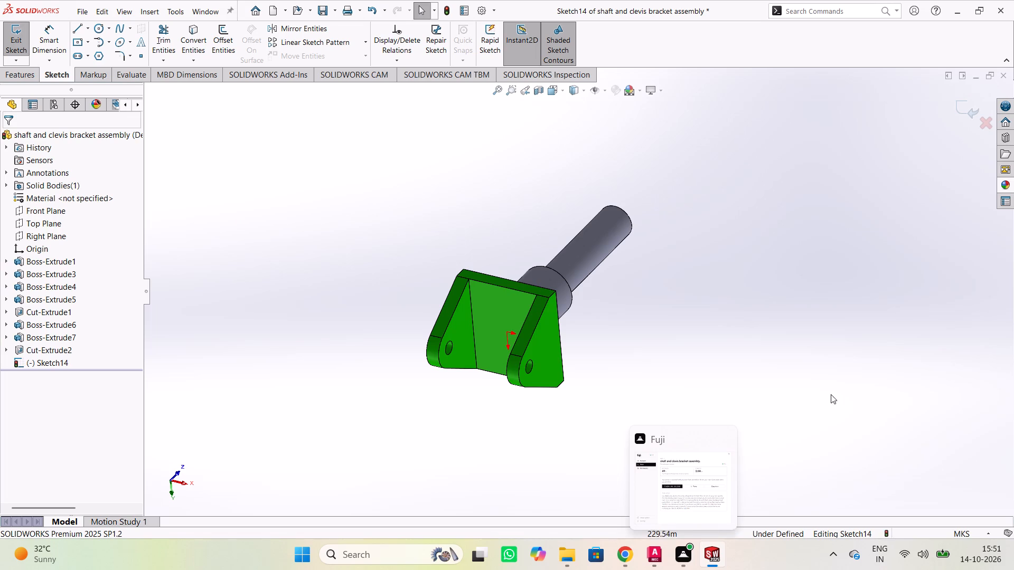
middle_drag(699, 282, 639, 366)
middle_drag(639, 366, 548, 413)
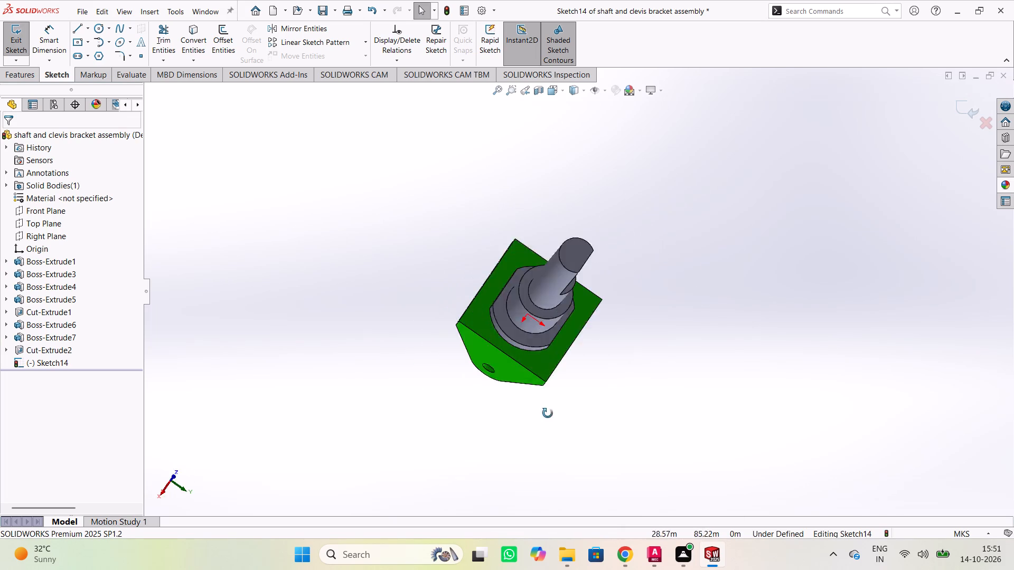
middle_drag(548, 413, 729, 347)
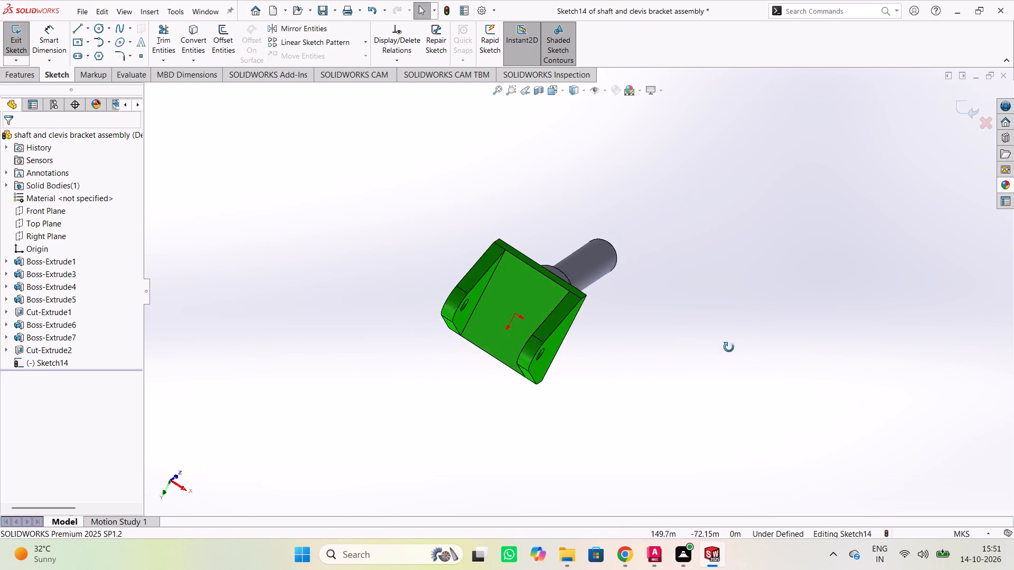
middle_drag(729, 347, 431, 372)
middle_drag(431, 370, 625, 359)
middle_drag(626, 359, 418, 331)
middle_drag(435, 308, 478, 284)
middle_drag(563, 282, 364, 249)
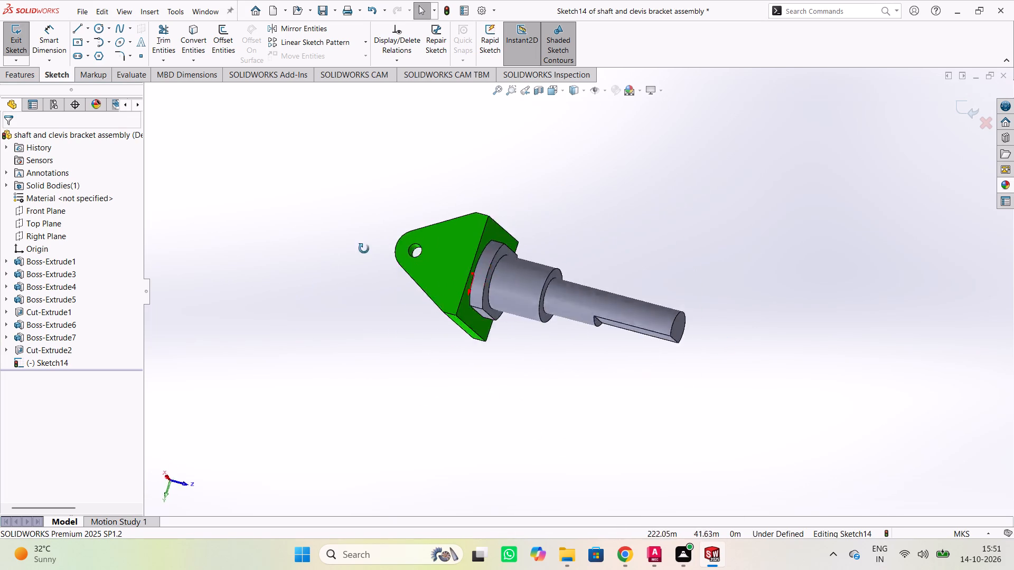
Examine the clevis bracket from all sides, including the lug plates and holes, base plate, collar, stepped shank and flat cut.
middle_drag(364, 249, 472, 421)
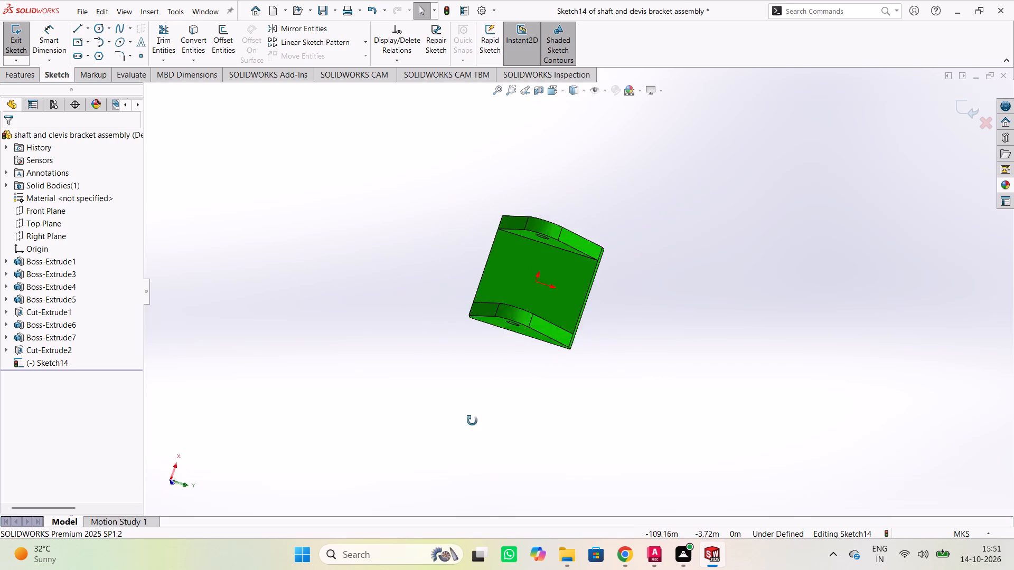
middle_drag(472, 421, 678, 407)
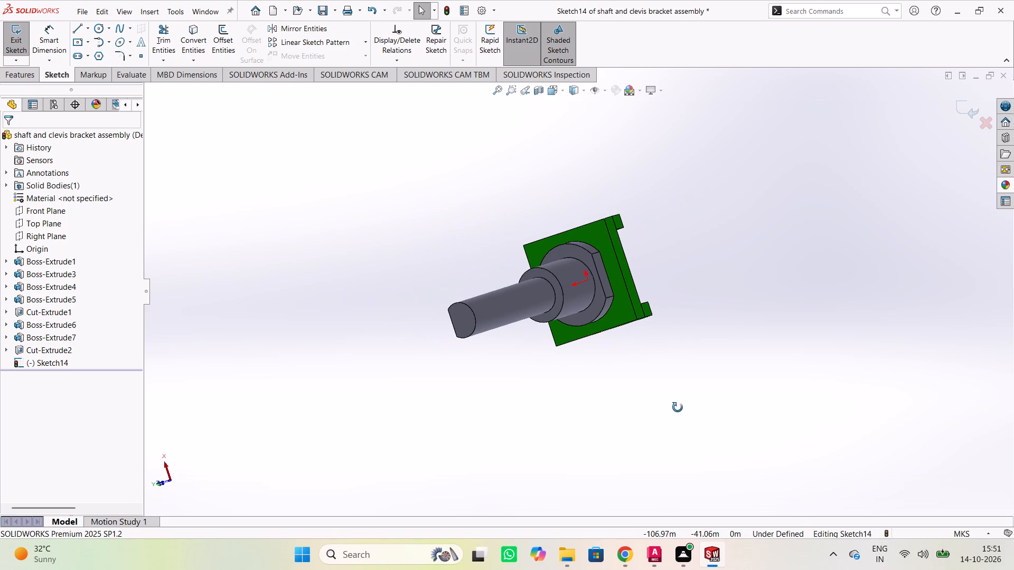
middle_drag(678, 407, 520, 418)
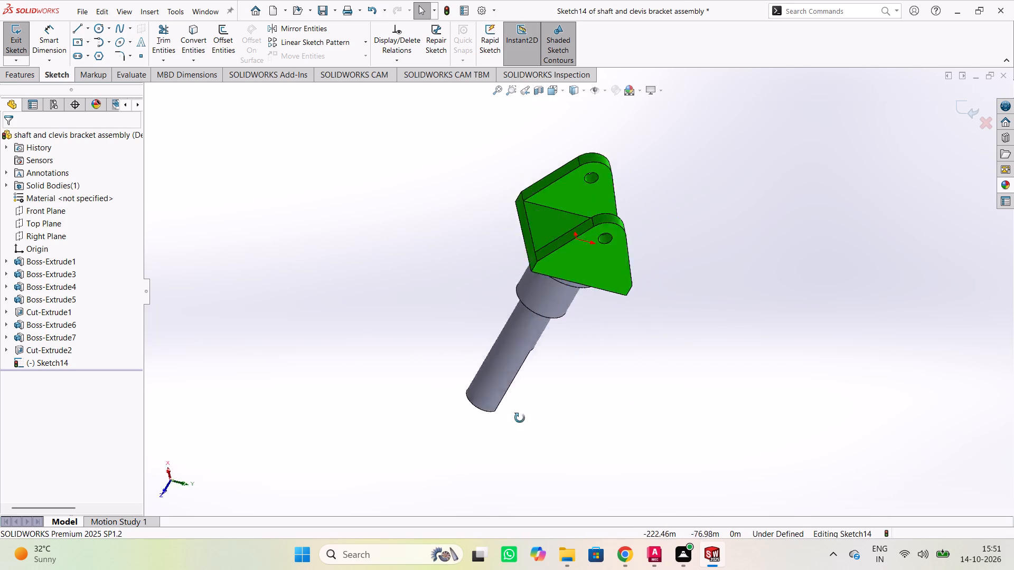
middle_drag(520, 418, 483, 353)
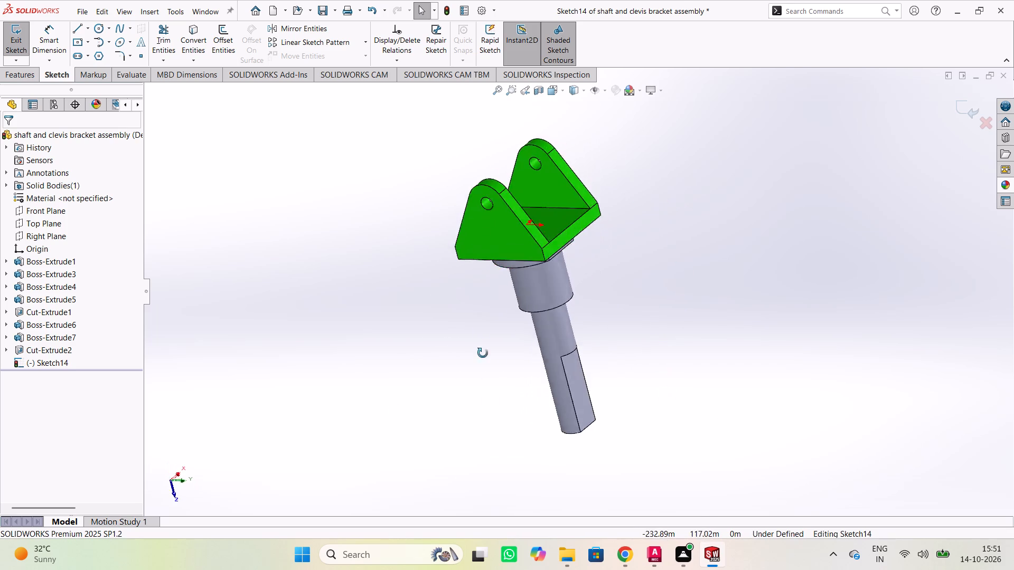
middle_drag(483, 353, 625, 308)
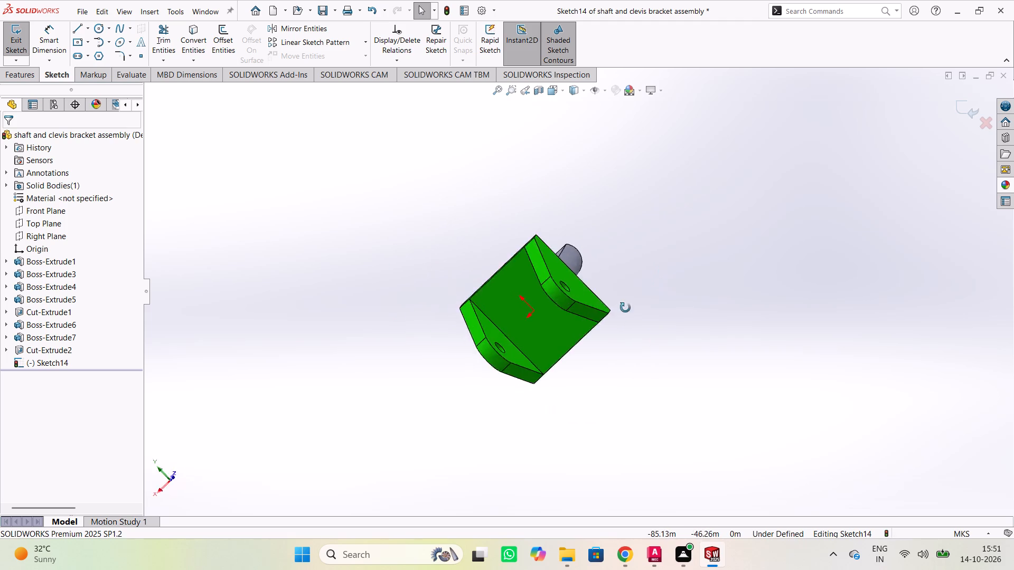
middle_drag(625, 308, 635, 264)
middle_drag(639, 263, 642, 303)
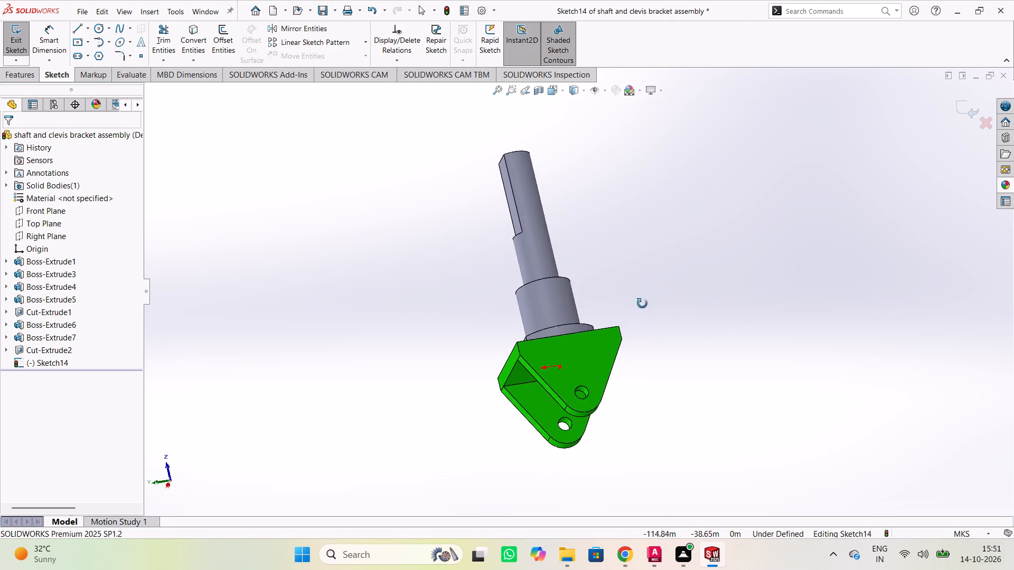
middle_drag(642, 303, 675, 456)
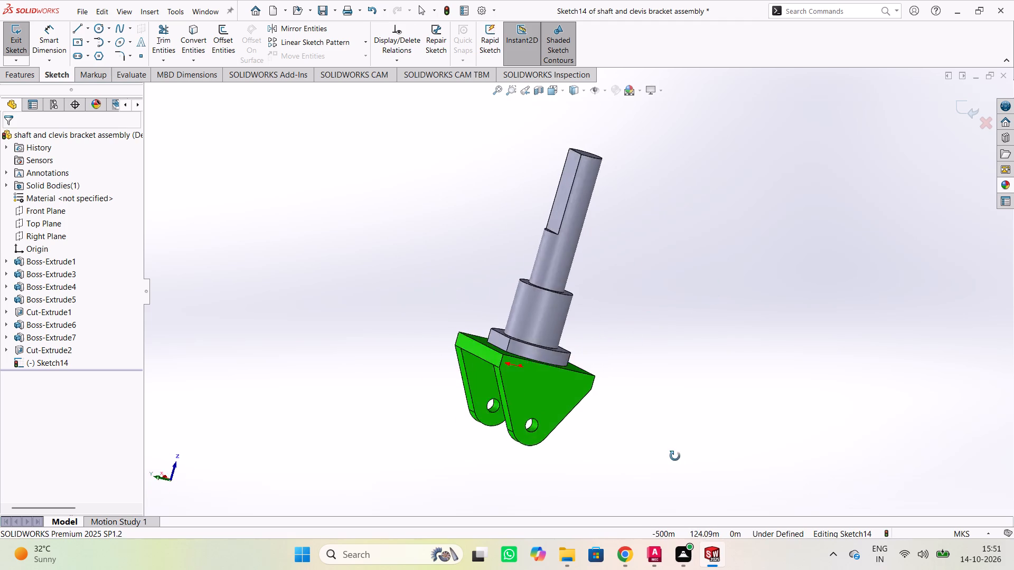
middle_drag(675, 456, 676, 452)
middle_drag(730, 267, 437, 354)
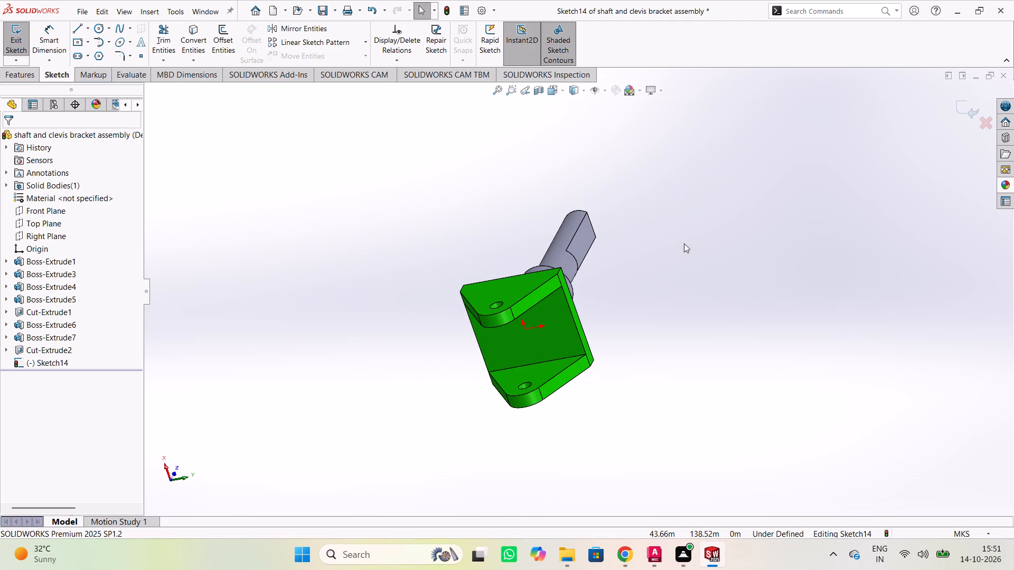
middle_drag(699, 222, 499, 367)
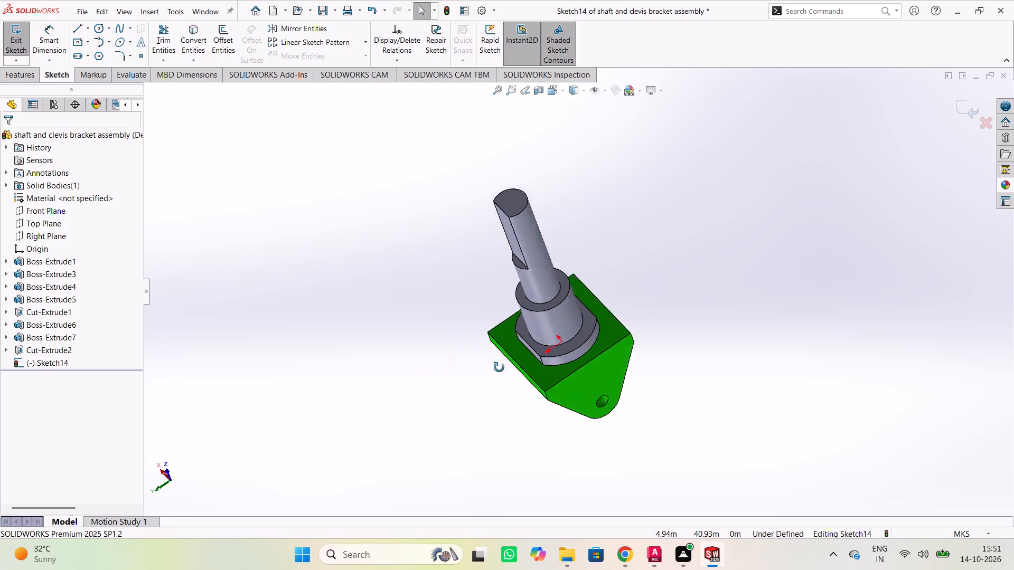
middle_drag(499, 367, 663, 377)
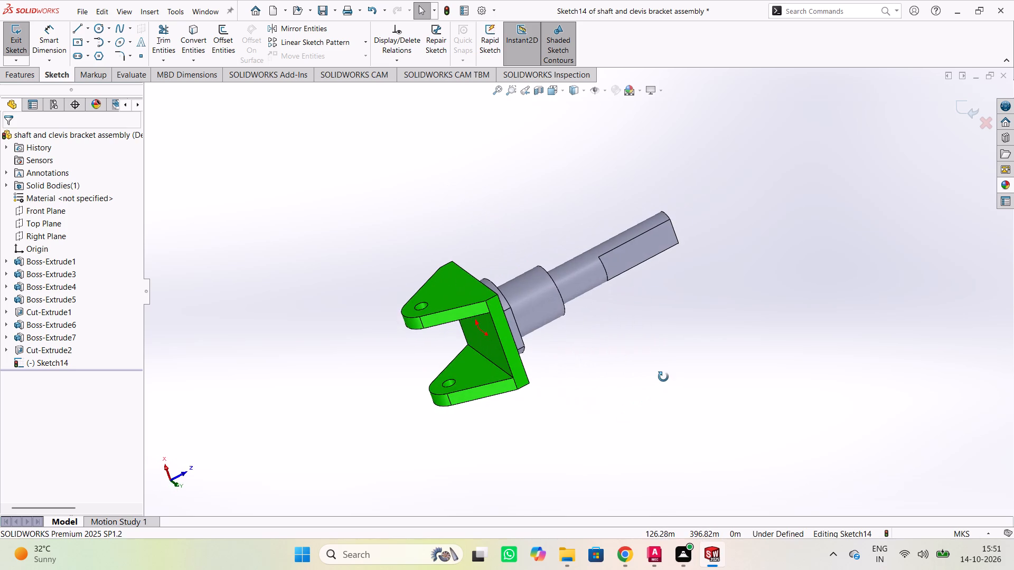
middle_drag(663, 377, 450, 222)
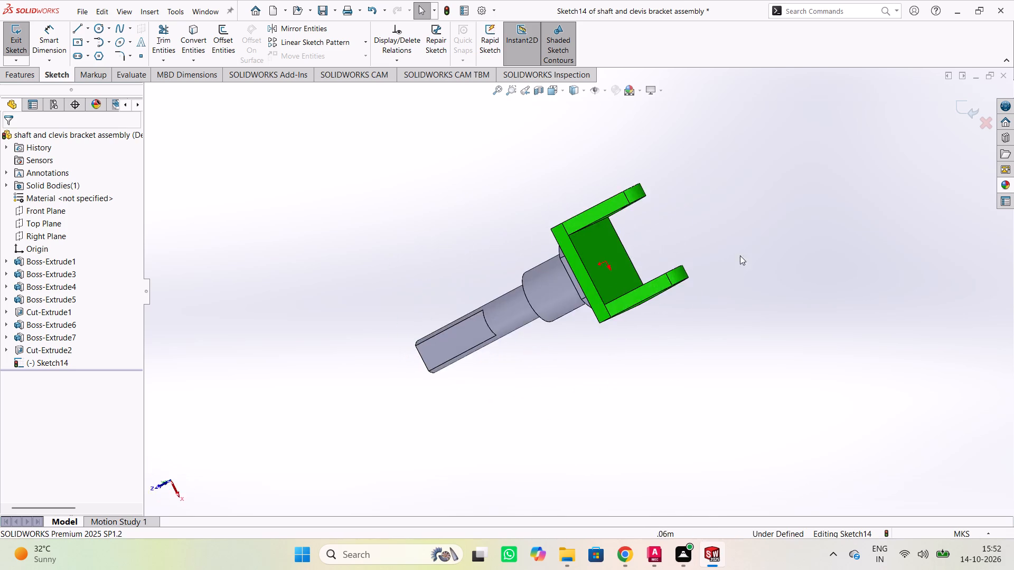
middle_drag(740, 297, 388, 224)
middle_drag(536, 221, 337, 254)
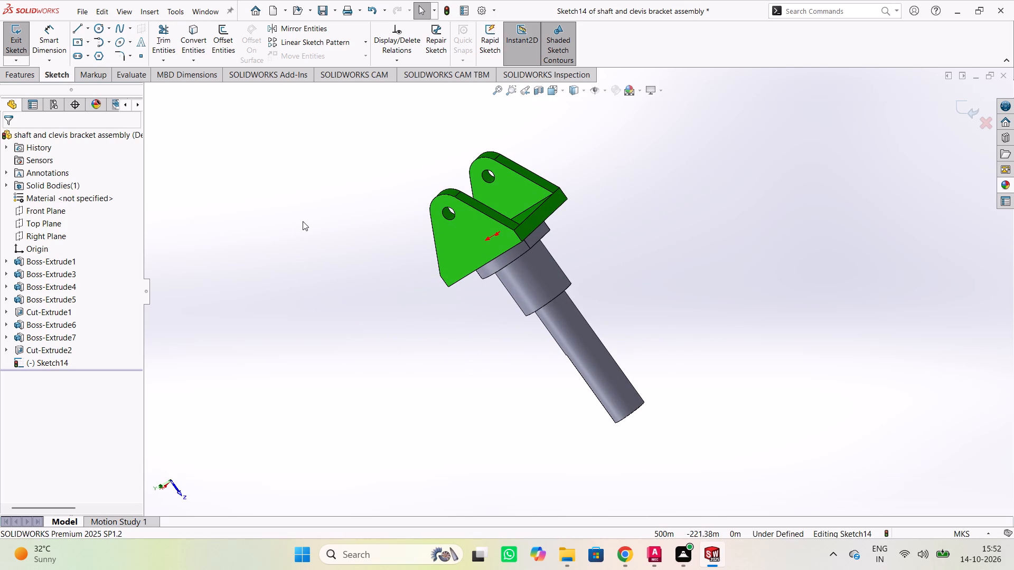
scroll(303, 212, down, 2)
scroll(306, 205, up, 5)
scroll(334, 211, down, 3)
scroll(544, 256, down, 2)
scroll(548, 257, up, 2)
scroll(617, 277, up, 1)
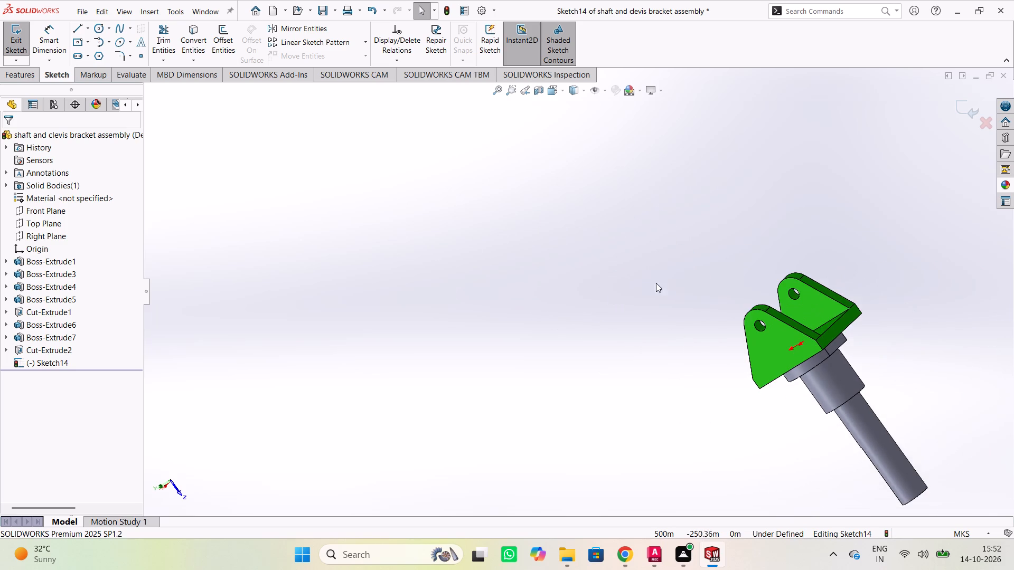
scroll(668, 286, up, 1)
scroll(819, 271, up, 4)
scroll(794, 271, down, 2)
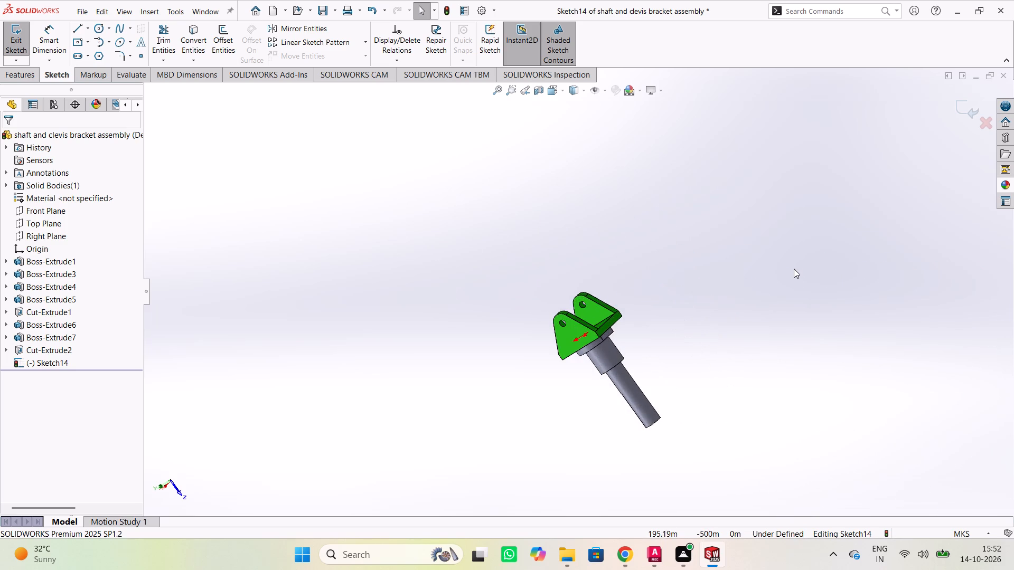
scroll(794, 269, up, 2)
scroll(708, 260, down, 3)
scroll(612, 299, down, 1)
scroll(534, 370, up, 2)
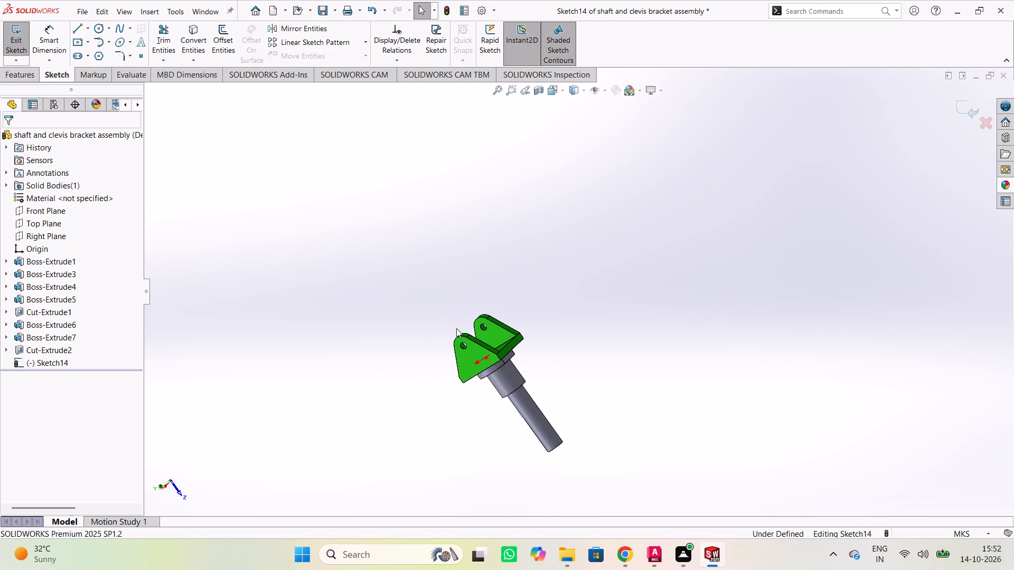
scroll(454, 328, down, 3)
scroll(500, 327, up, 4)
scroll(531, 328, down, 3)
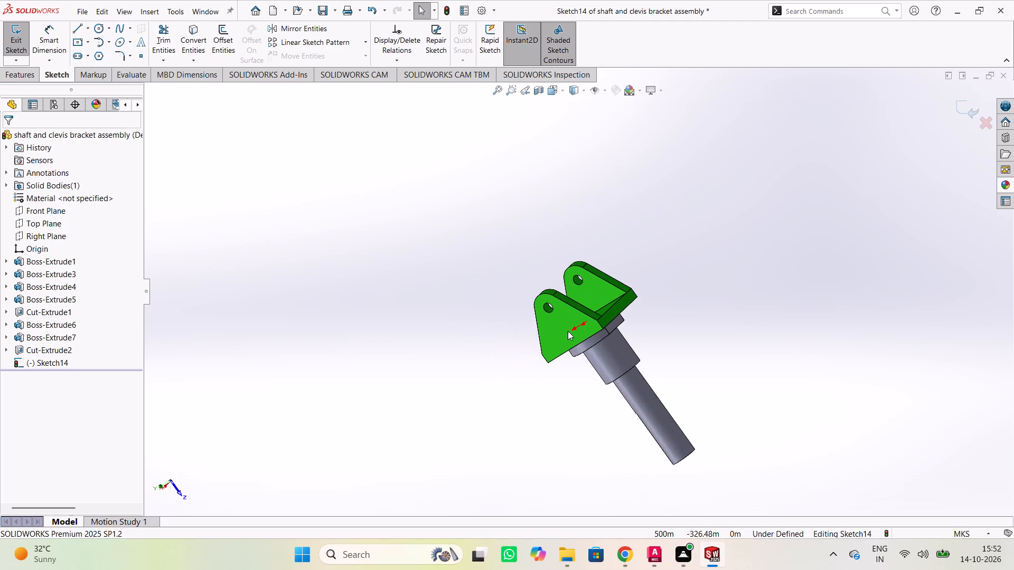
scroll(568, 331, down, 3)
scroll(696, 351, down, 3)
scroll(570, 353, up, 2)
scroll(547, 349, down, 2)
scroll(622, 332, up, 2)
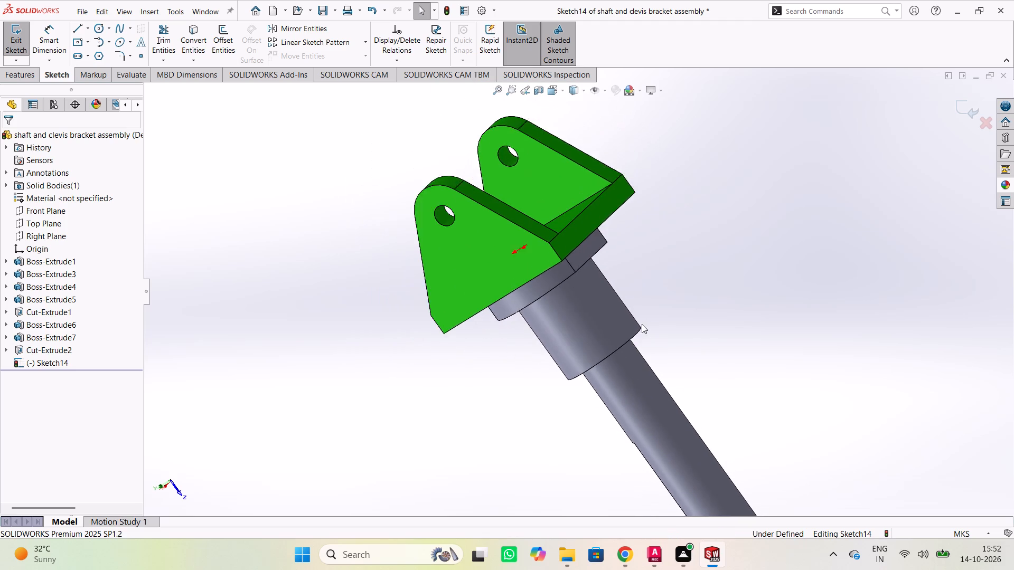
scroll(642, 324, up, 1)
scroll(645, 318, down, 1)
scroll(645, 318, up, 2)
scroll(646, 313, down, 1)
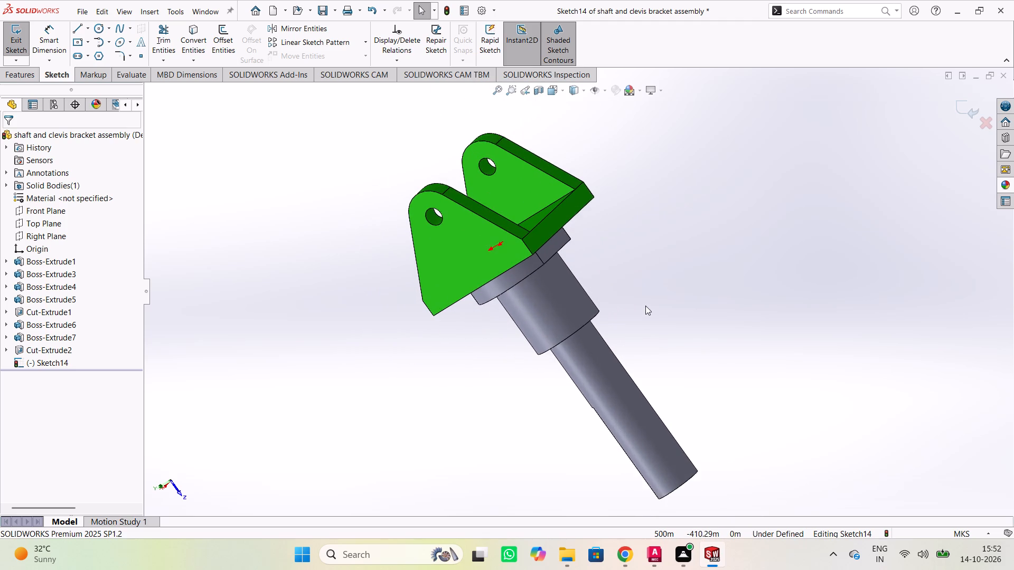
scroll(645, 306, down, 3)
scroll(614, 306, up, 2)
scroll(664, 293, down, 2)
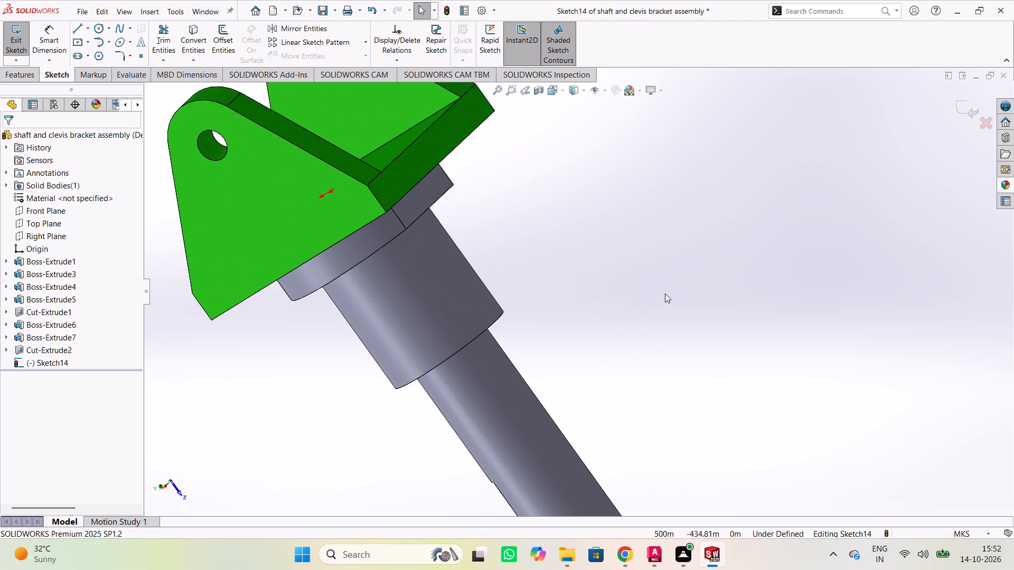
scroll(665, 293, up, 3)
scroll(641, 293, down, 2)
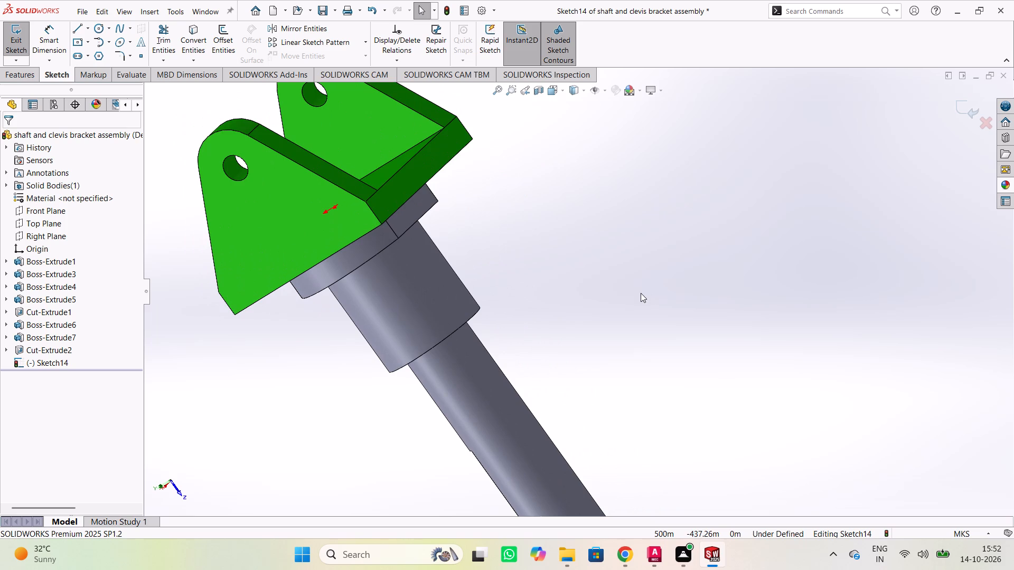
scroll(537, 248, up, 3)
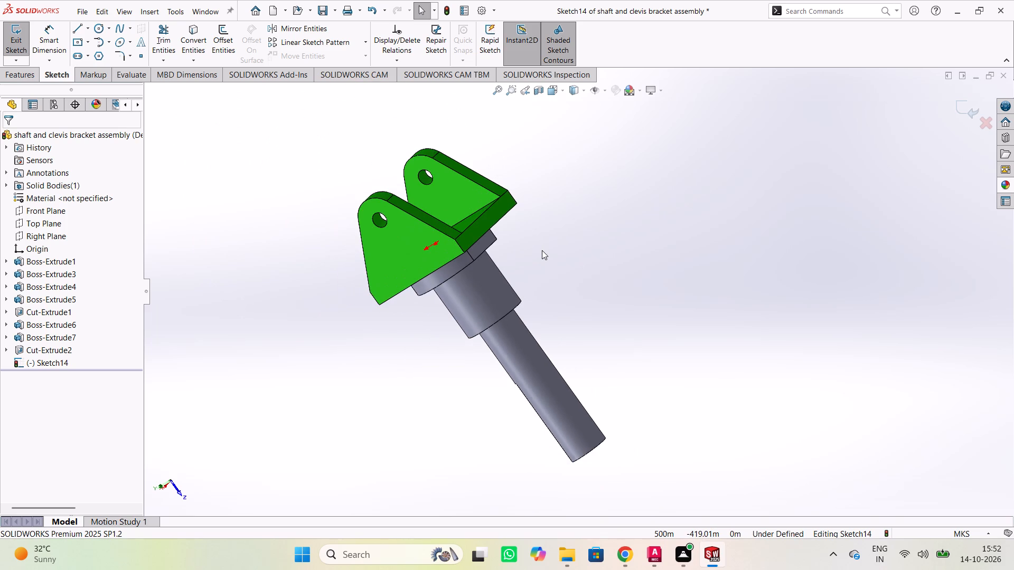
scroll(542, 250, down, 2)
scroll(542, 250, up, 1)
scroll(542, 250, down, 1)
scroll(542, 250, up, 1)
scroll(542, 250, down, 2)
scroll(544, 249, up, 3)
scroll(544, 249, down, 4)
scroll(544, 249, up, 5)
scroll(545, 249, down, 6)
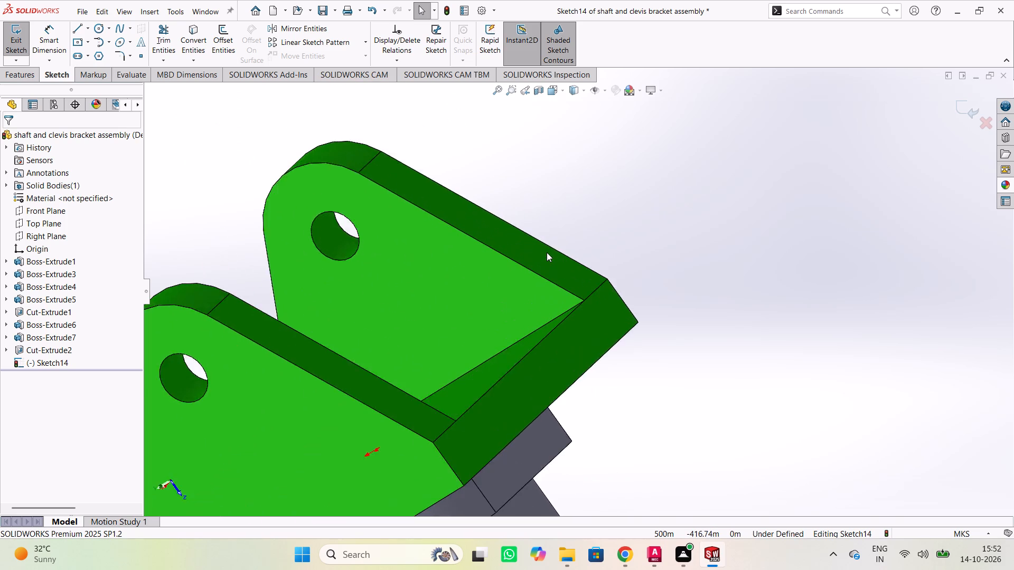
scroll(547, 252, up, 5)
Inspect the clevis end from several angles, focusing on the side profile of the lug plates, their holes and the adjoining collar.
middle_drag(605, 237, 547, 290)
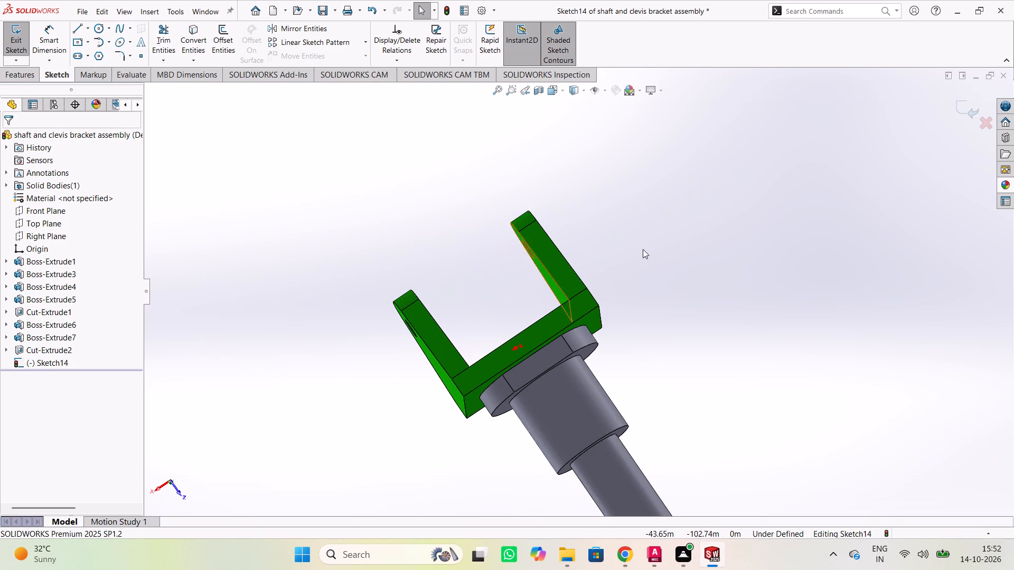
middle_drag(644, 249, 516, 326)
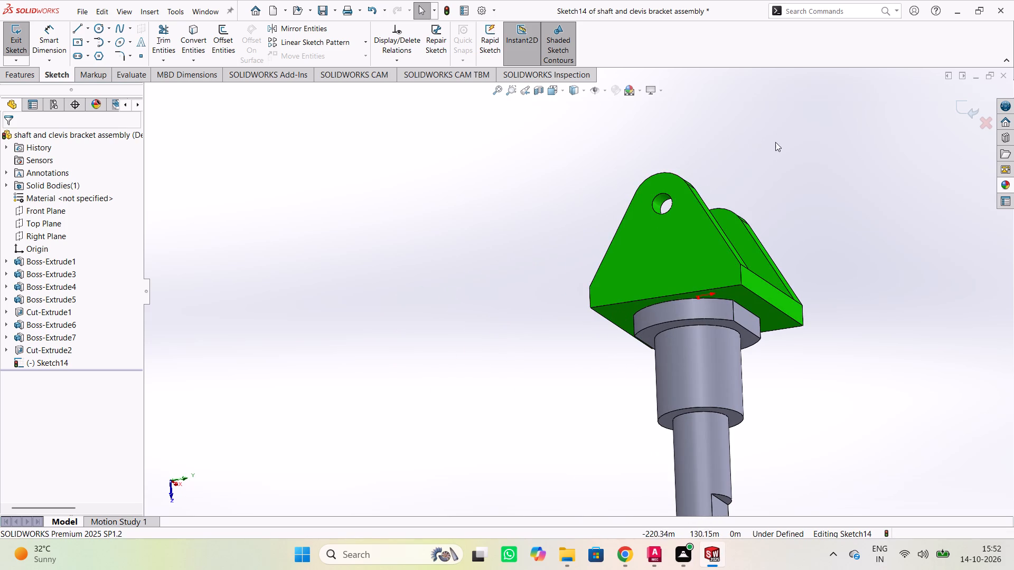
middle_drag(775, 157, 638, 346)
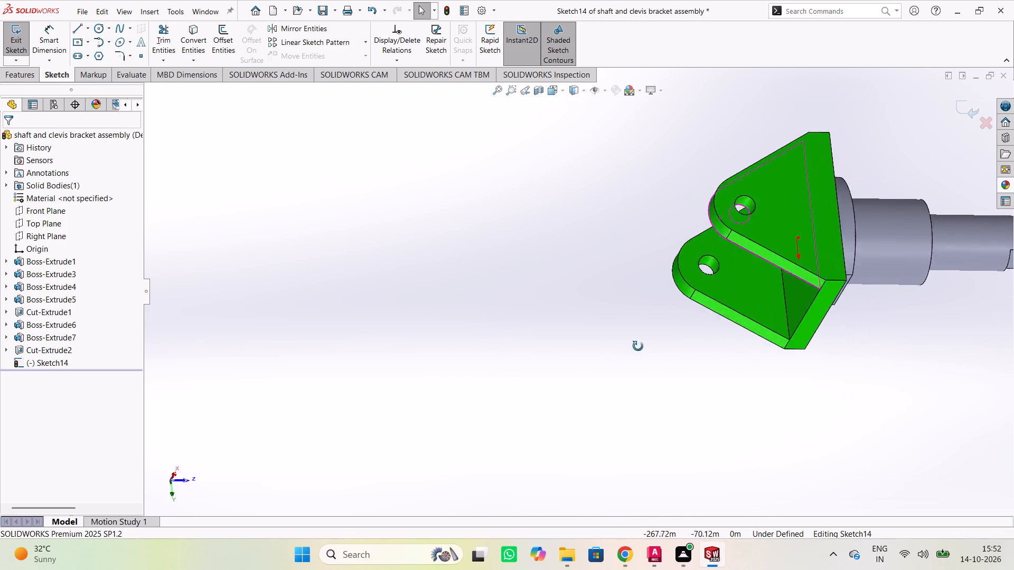
middle_drag(638, 346, 733, 401)
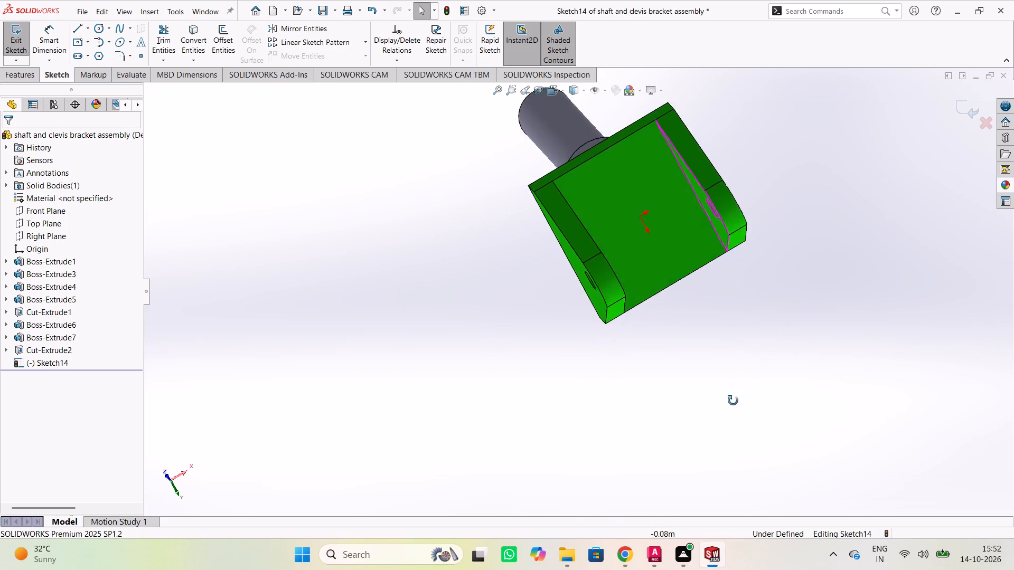
middle_drag(733, 401, 820, 293)
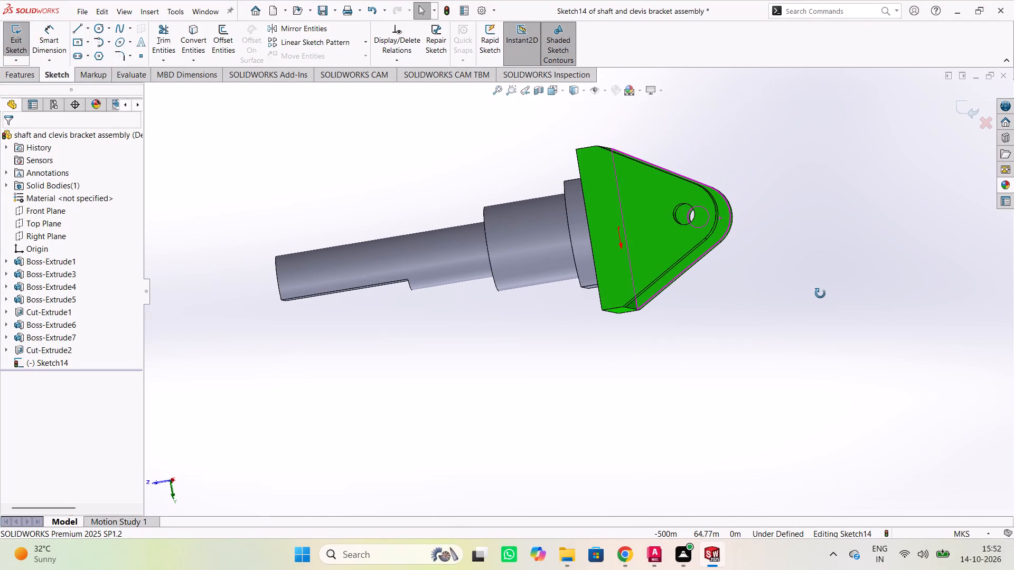
middle_drag(820, 293, 828, 286)
middle_drag(826, 268, 827, 275)
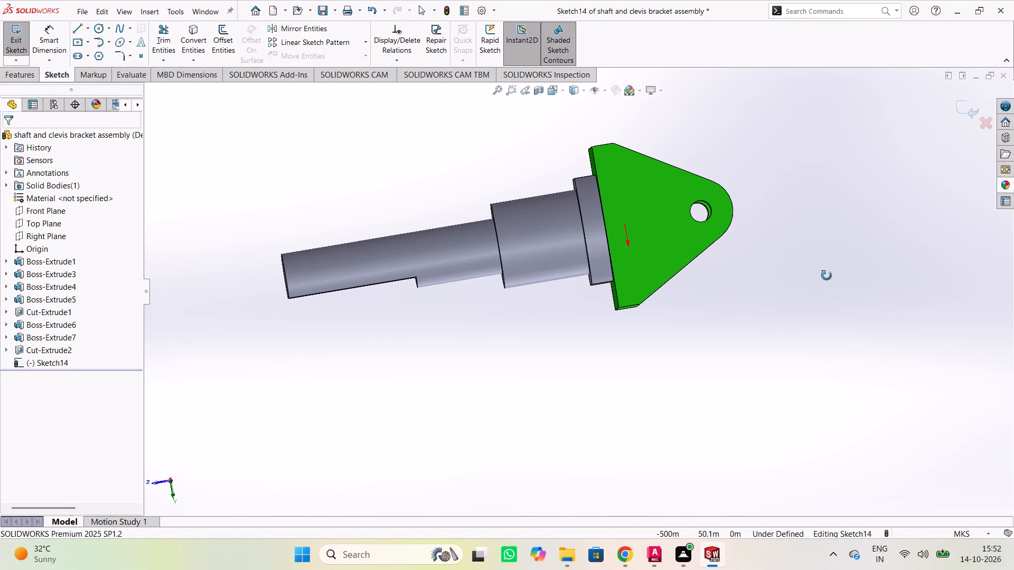
middle_drag(827, 275, 823, 278)
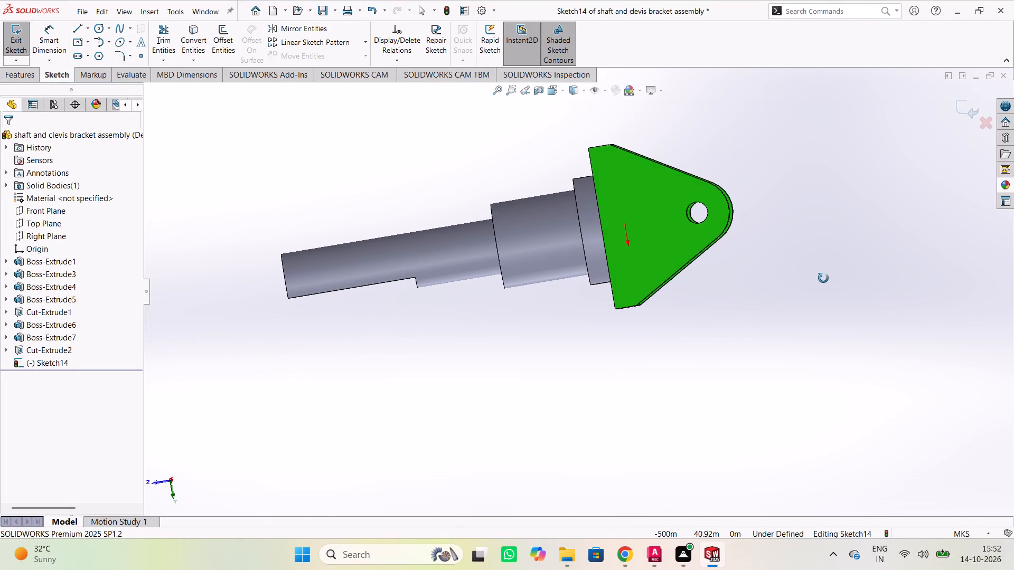
middle_drag(823, 278, 825, 275)
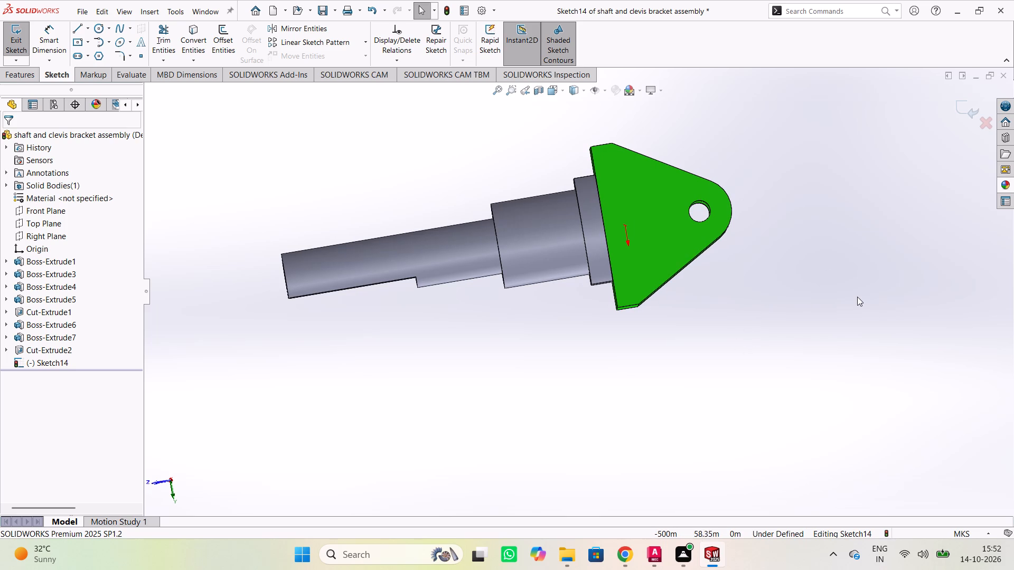
scroll(857, 297, down, 1)
scroll(709, 192, down, 1)
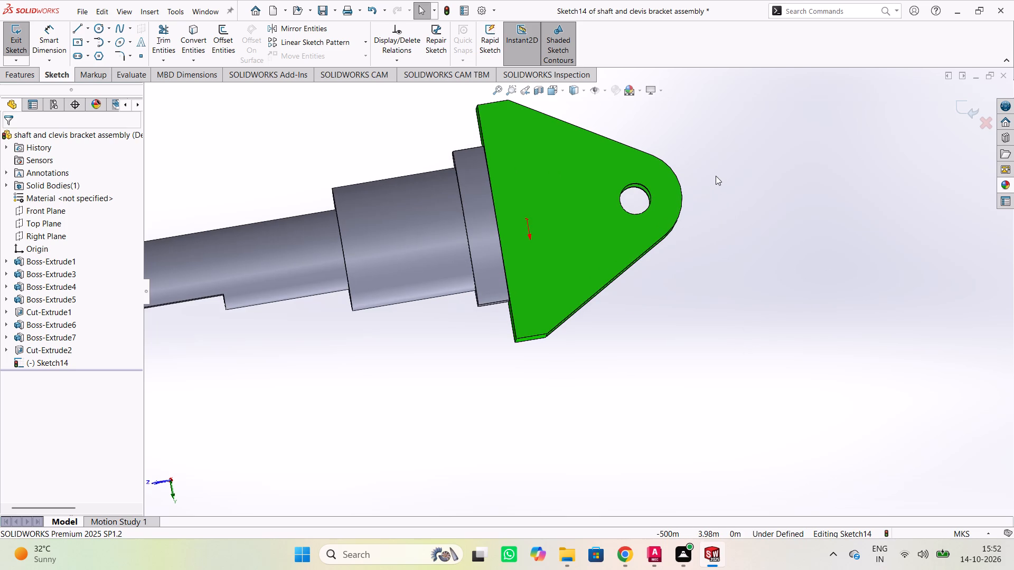
scroll(712, 169, down, 2)
scroll(676, 180, up, 1)
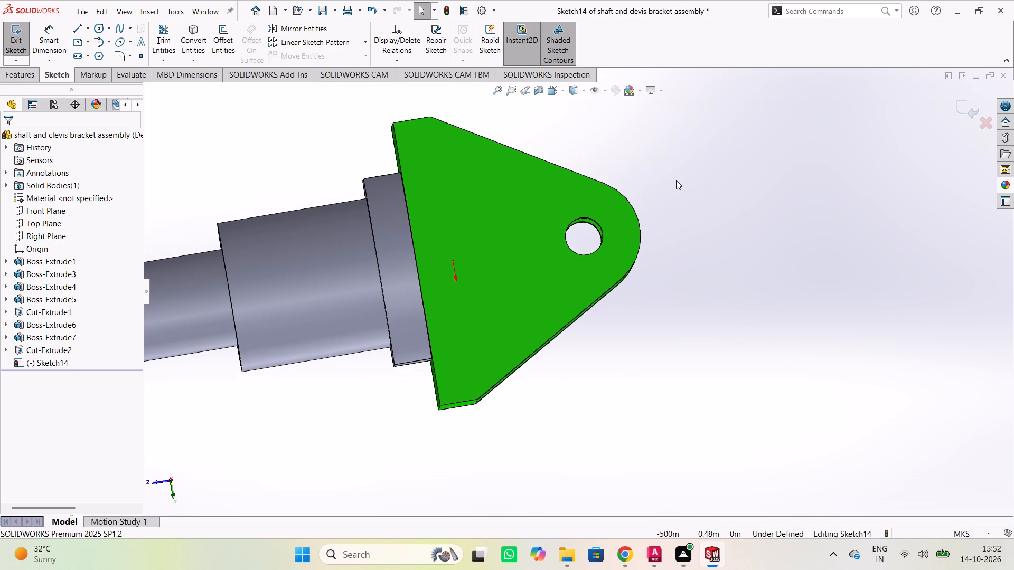
middle_drag(676, 180, 678, 181)
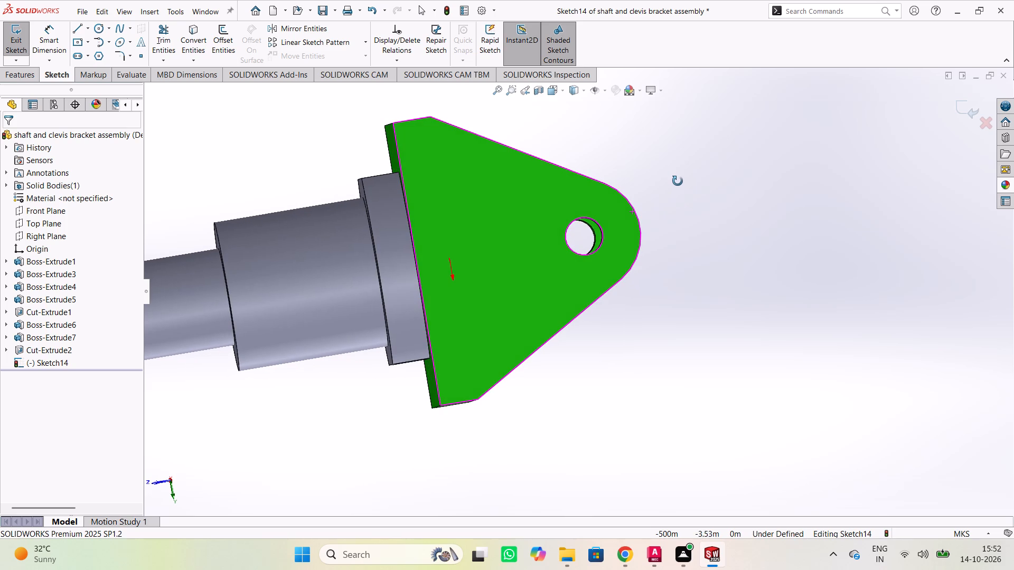
middle_drag(678, 181, 675, 185)
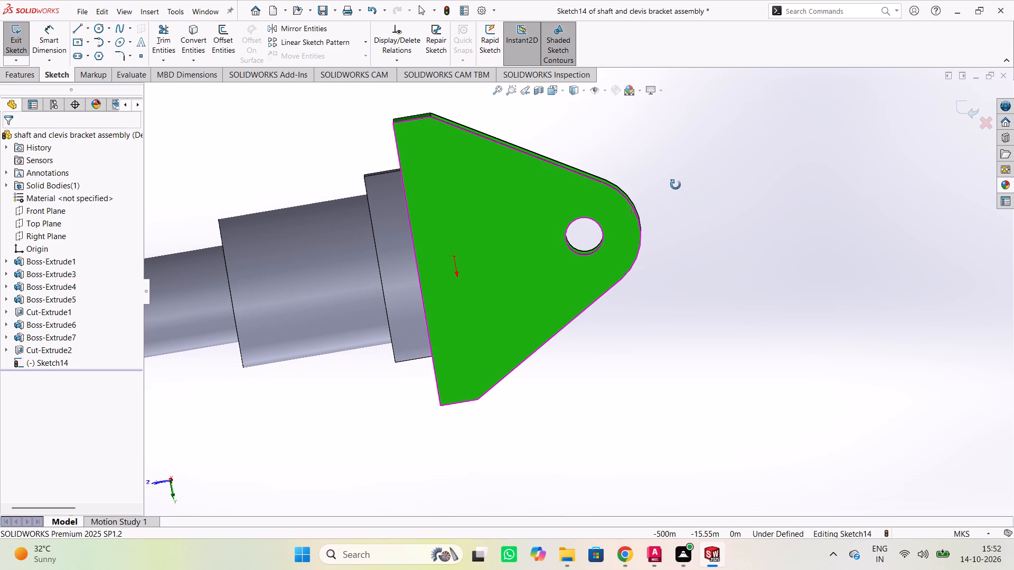
middle_drag(675, 185, 675, 185)
scroll(752, 188, down, 1)
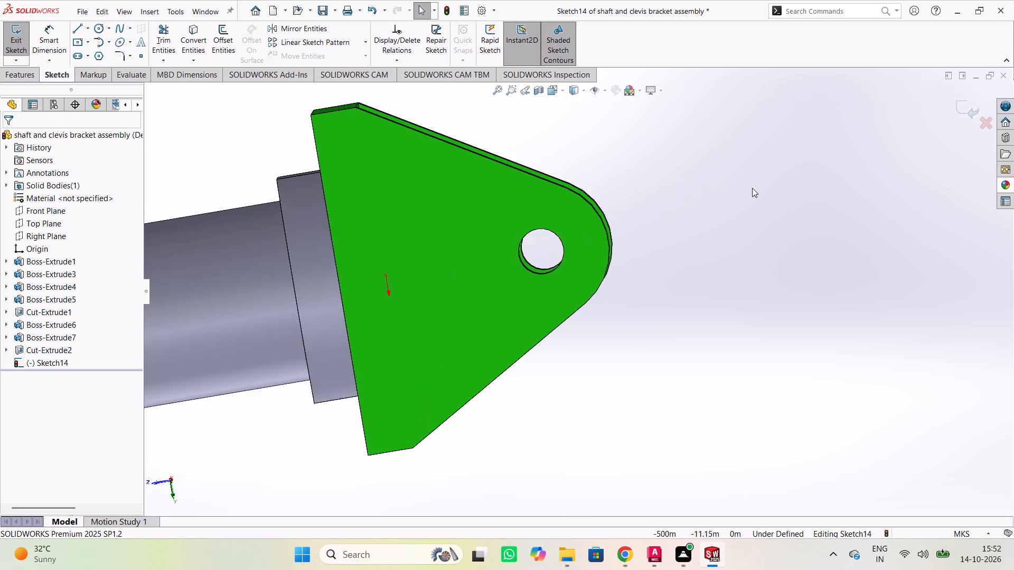
Examine the side profile of the whole part at different magnifications, from the stepped shank and flat cut to the lug plate.
scroll(752, 188, down, 1)
scroll(740, 191, up, 6)
scroll(533, 206, up, 3)
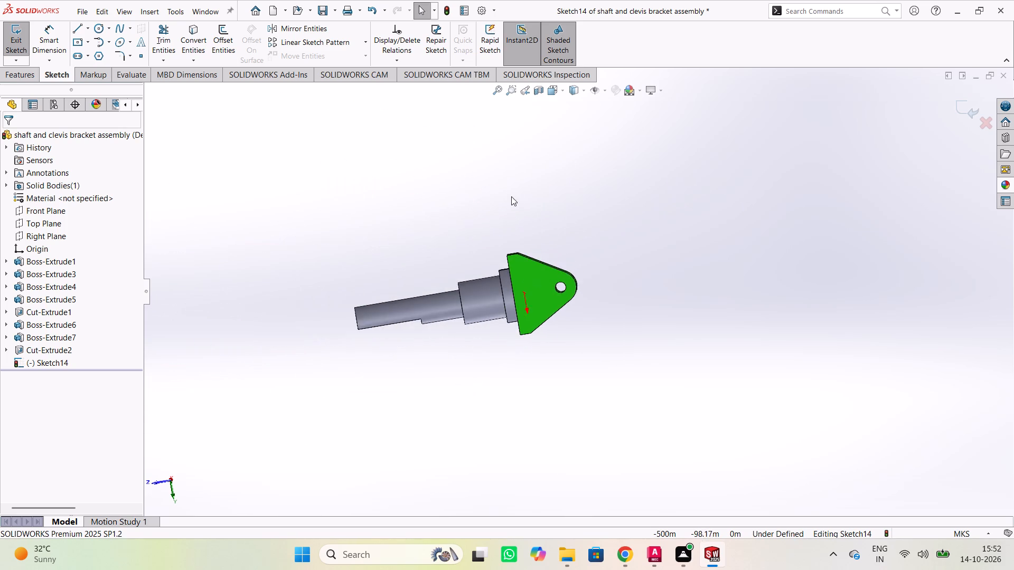
scroll(509, 198, down, 4)
scroll(576, 331, up, 2)
scroll(668, 334, down, 2)
scroll(743, 364, down, 1)
scroll(710, 360, up, 2)
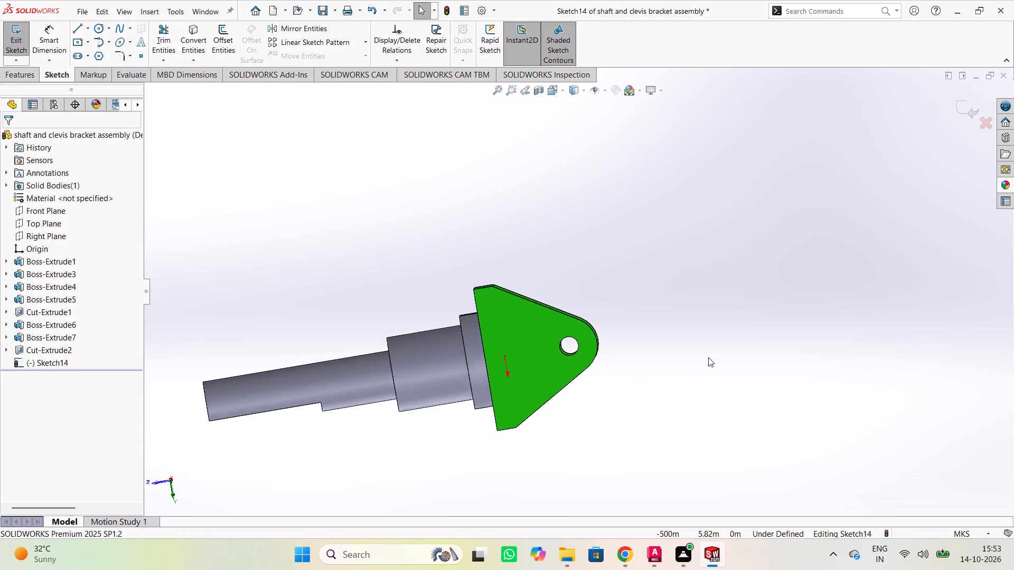
scroll(708, 357, up, 3)
scroll(481, 350, down, 3)
scroll(466, 373, up, 2)
scroll(490, 331, down, 2)
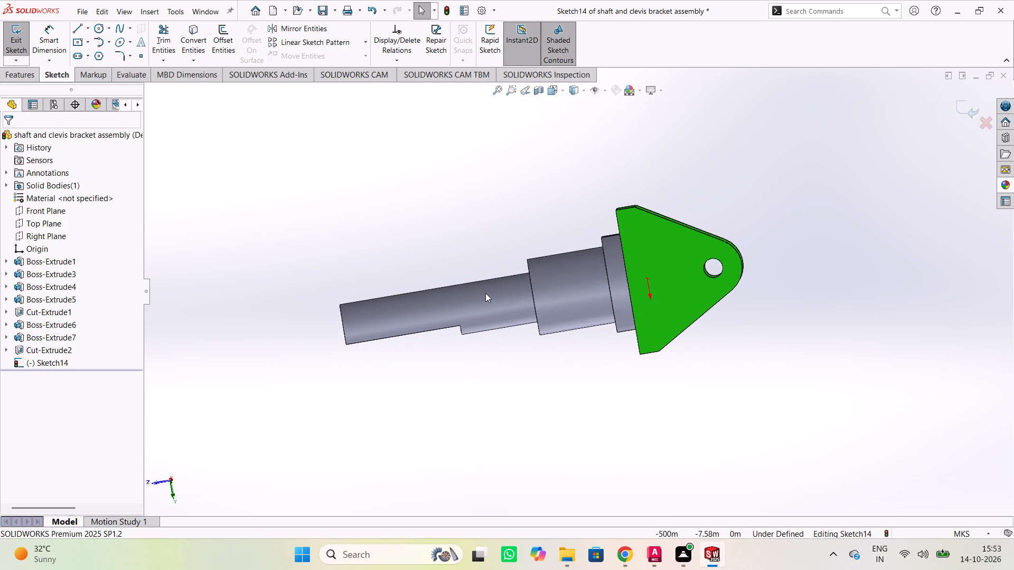
scroll(481, 279, down, 4)
scroll(527, 263, up, 3)
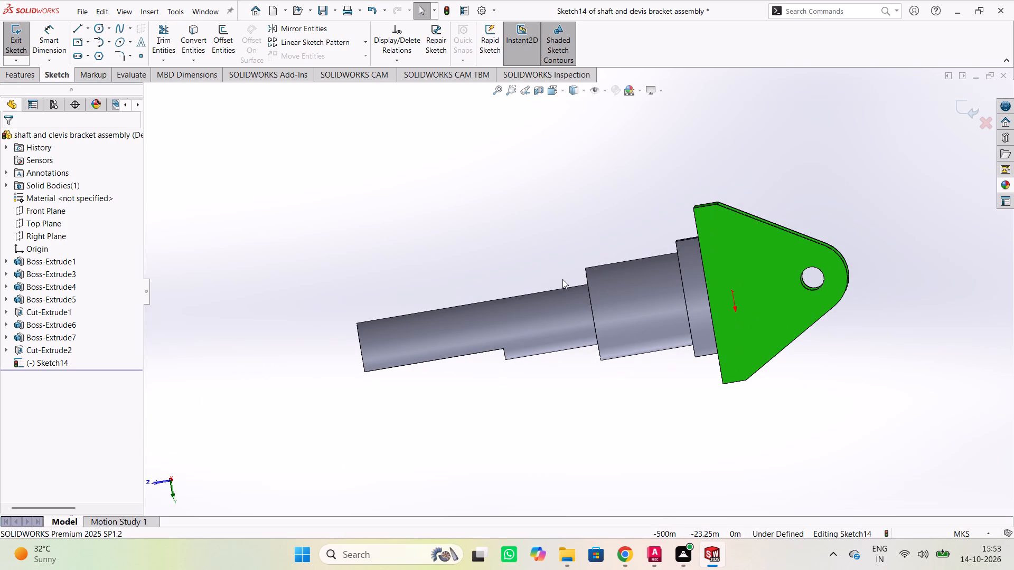
scroll(562, 279, down, 1)
scroll(562, 279, up, 4)
scroll(619, 280, up, 1)
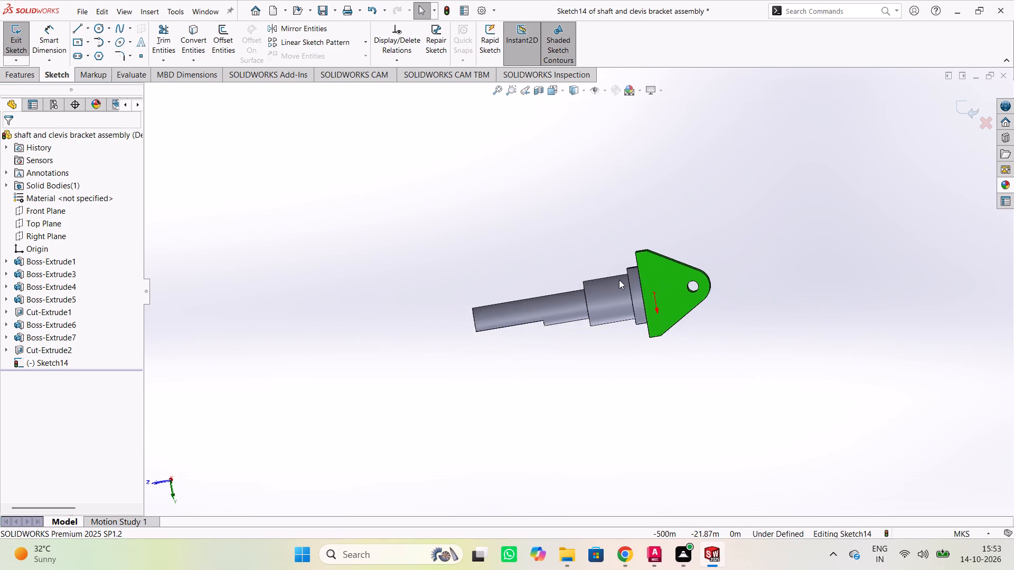
scroll(619, 280, up, 4)
scroll(619, 280, down, 7)
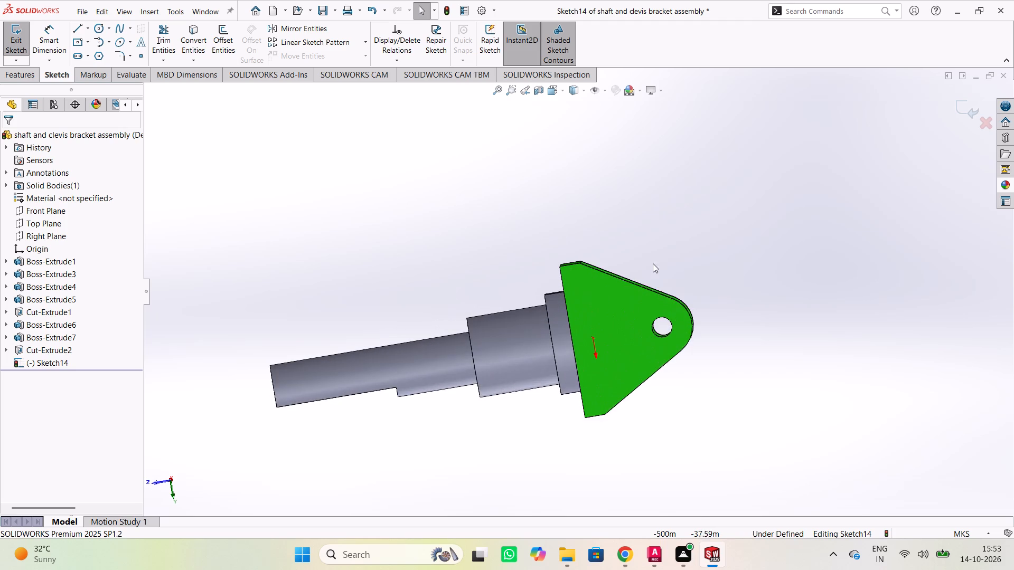
scroll(674, 250, down, 3)
scroll(534, 263, up, 2)
scroll(468, 259, up, 1)
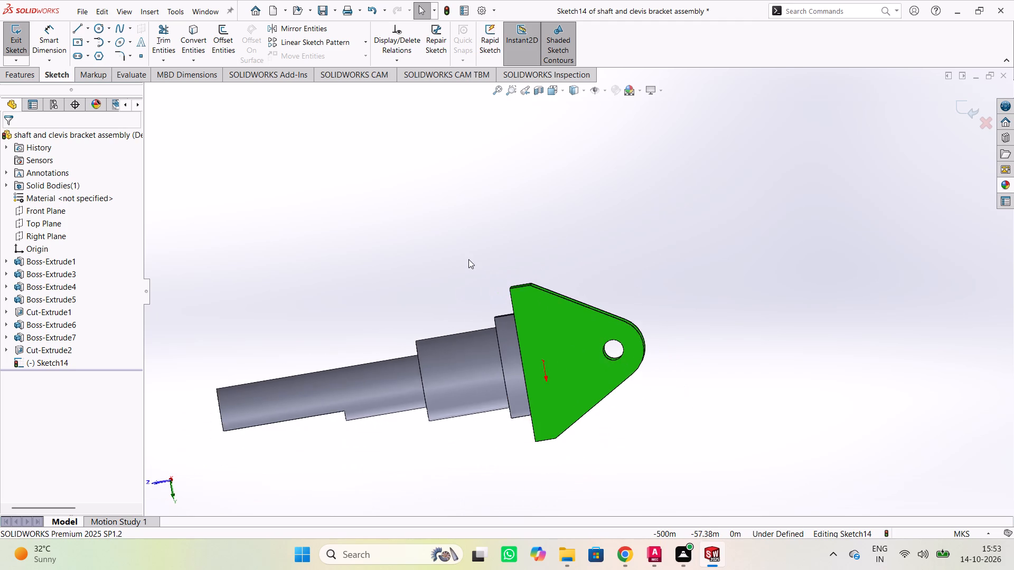
scroll(468, 259, up, 1)
scroll(576, 295, down, 1)
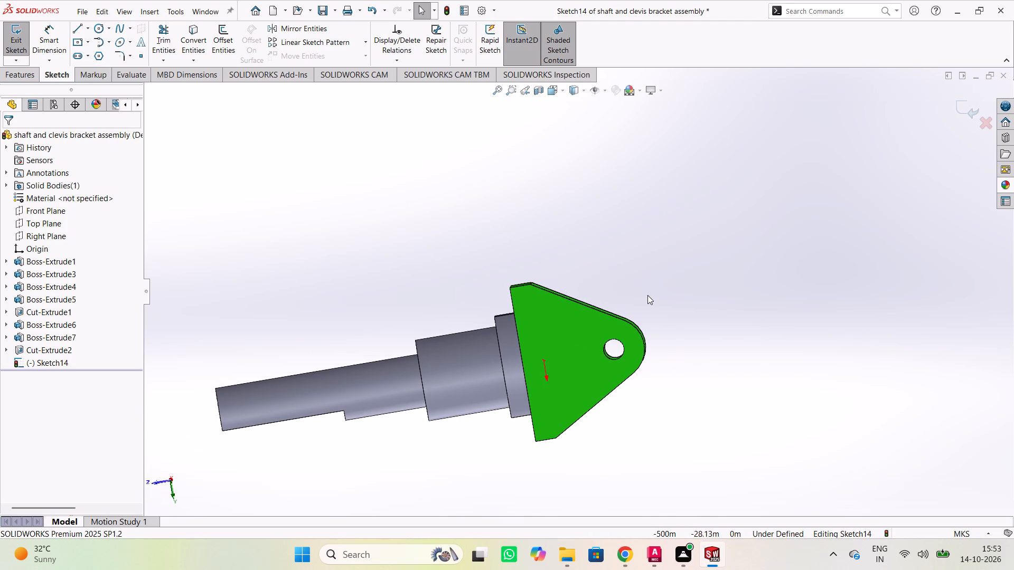
scroll(425, 322, down, 1)
scroll(429, 350, up, 1)
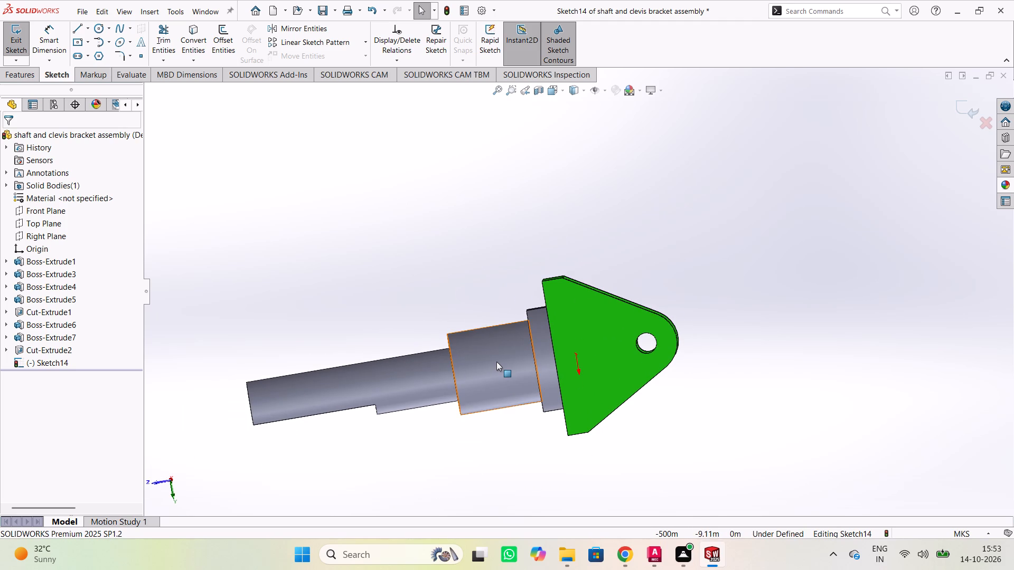
Highlight the stepped shank sections, collar and lug plate face one after another to check them, then clear the selection.
click(496, 362)
click(427, 377)
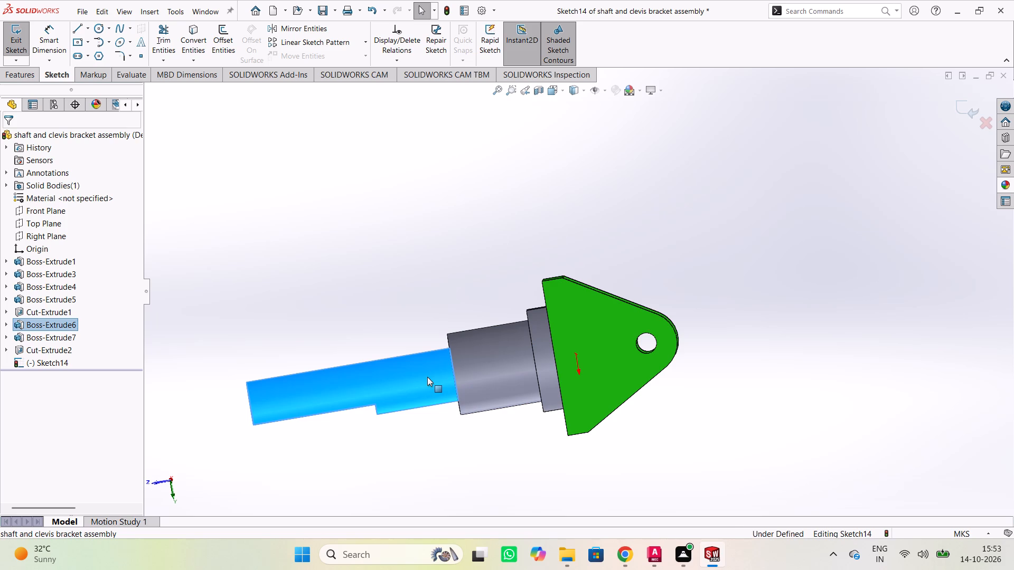
click(501, 371)
click(541, 357)
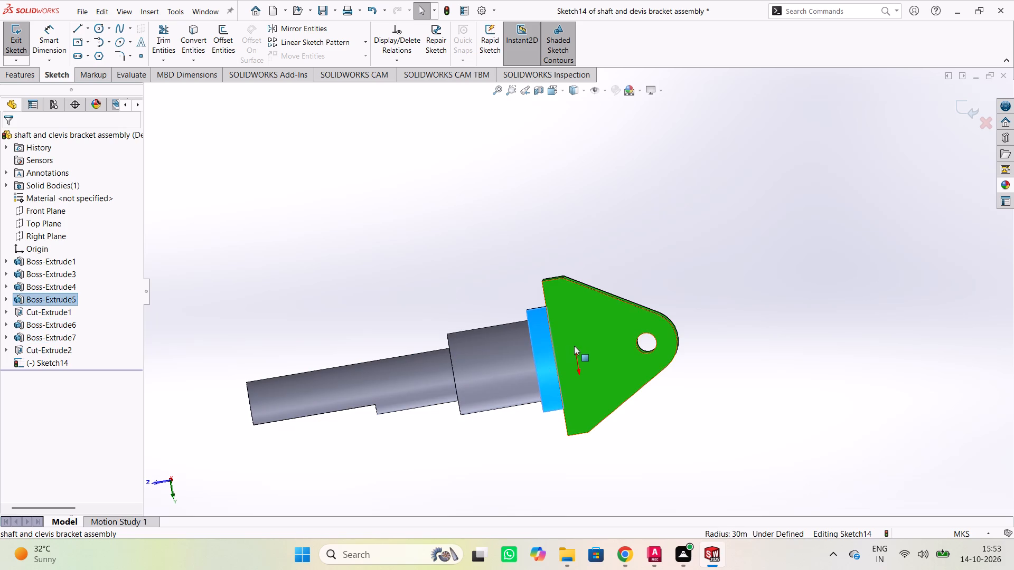
click(576, 345)
click(513, 452)
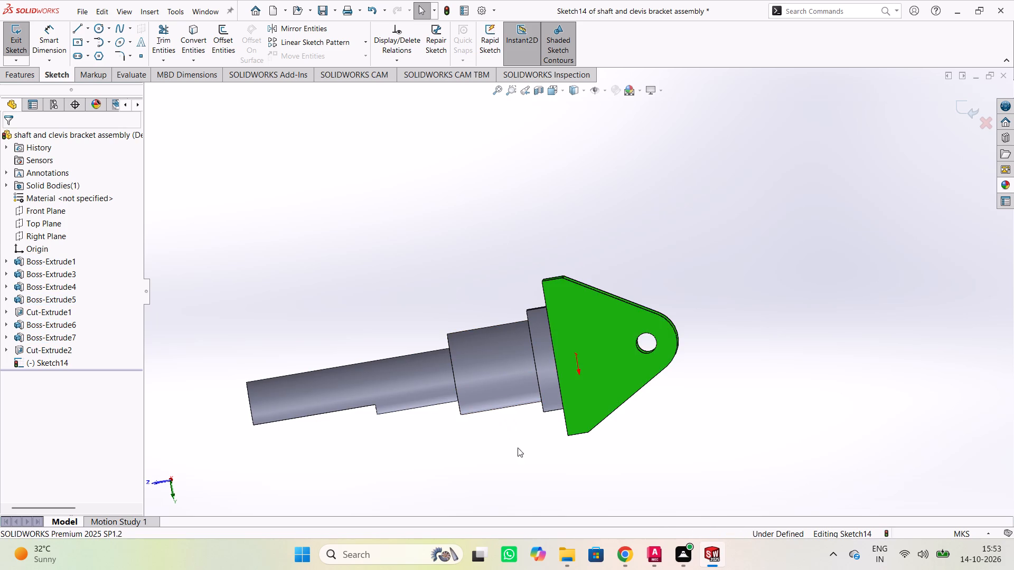
Examine the clevis bracket from all sides, including the flat-cut shank, collar, base plate and both lug plates with their holes.
scroll(719, 259, down, 2)
scroll(663, 243, up, 2)
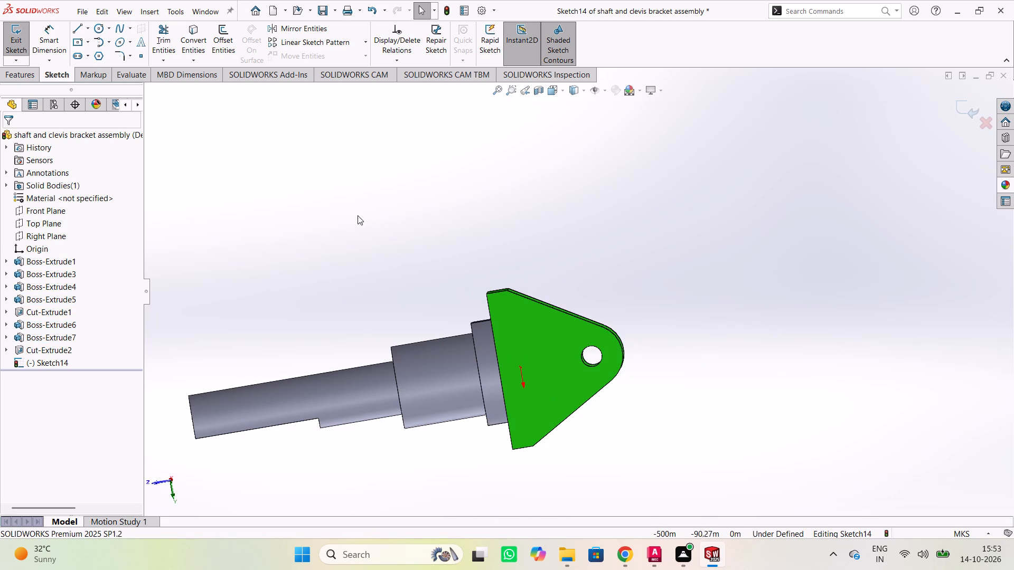
middle_drag(355, 215, 542, 262)
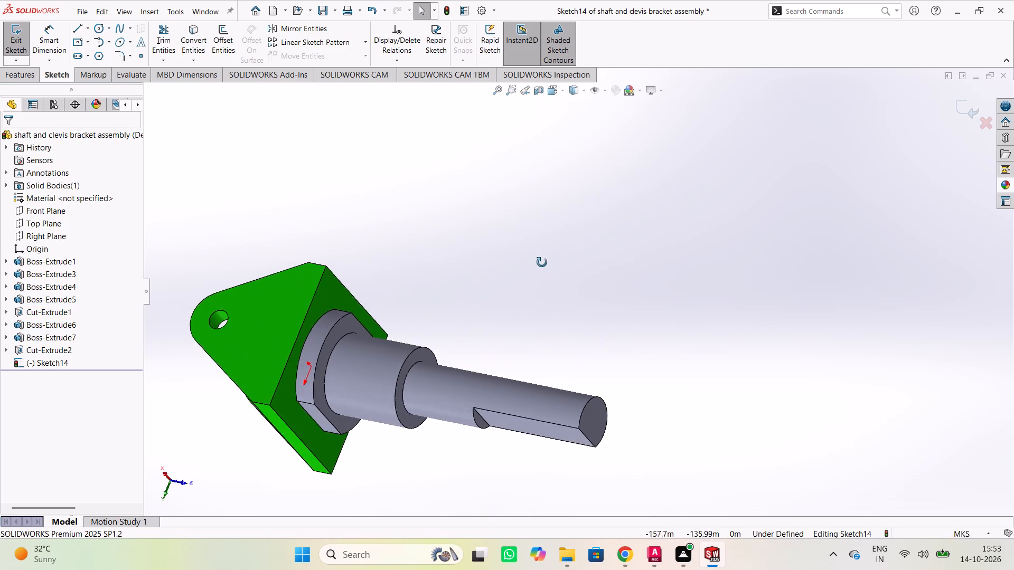
middle_drag(542, 262, 573, 295)
middle_drag(363, 213, 434, 329)
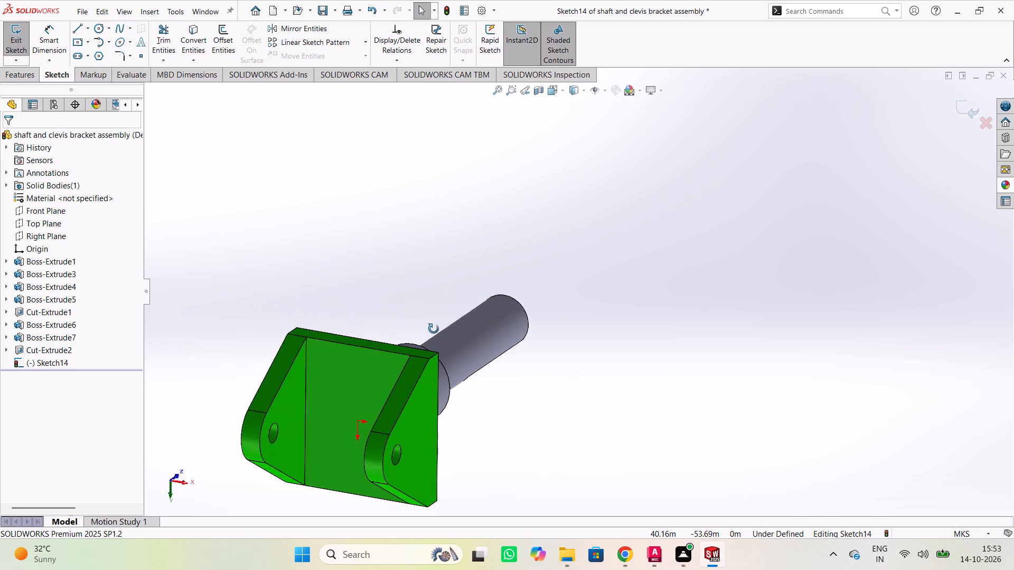
middle_drag(434, 329, 659, 415)
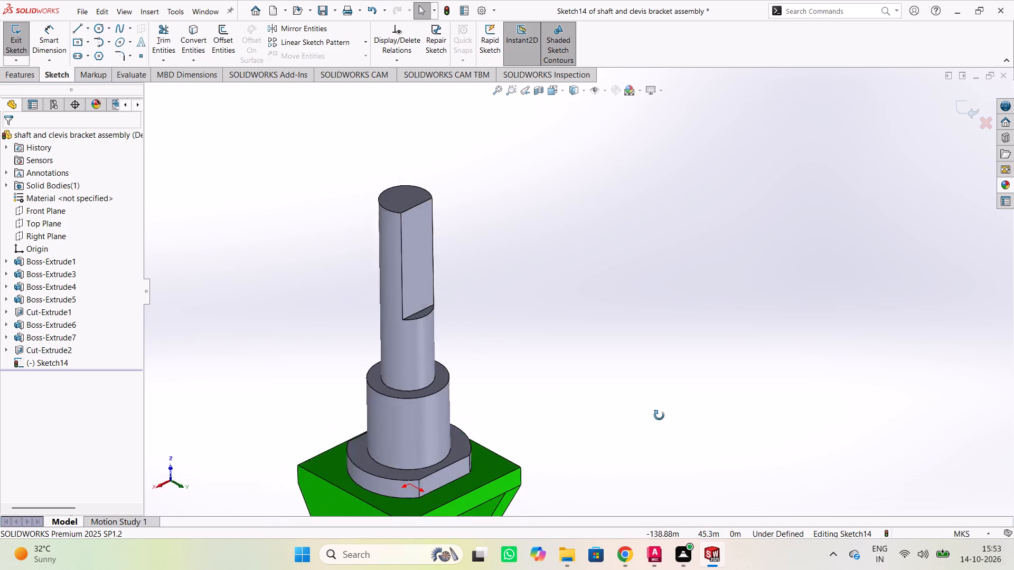
middle_drag(659, 415, 652, 404)
scroll(506, 303, down, 1)
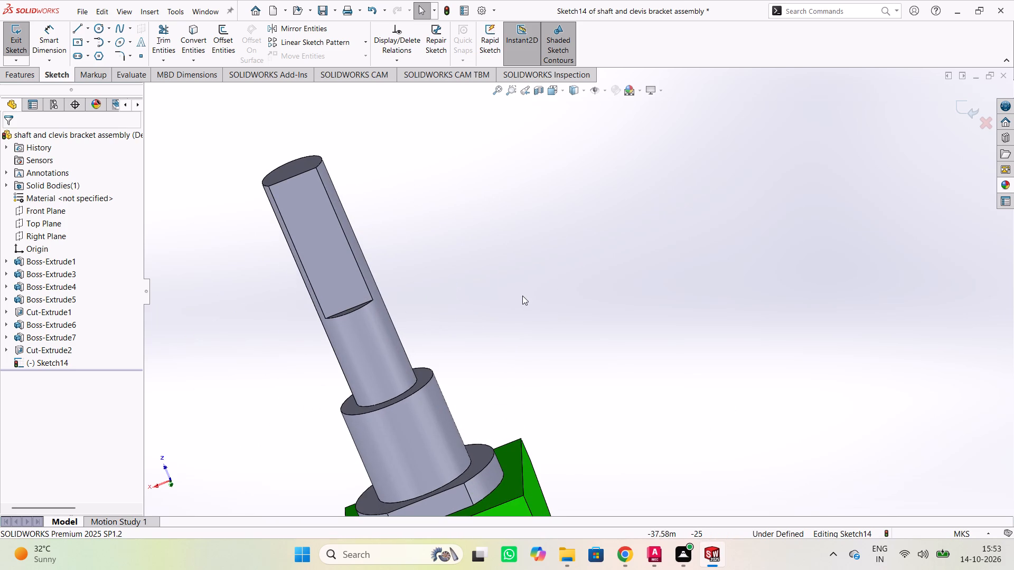
scroll(473, 298, up, 3)
scroll(570, 331, down, 2)
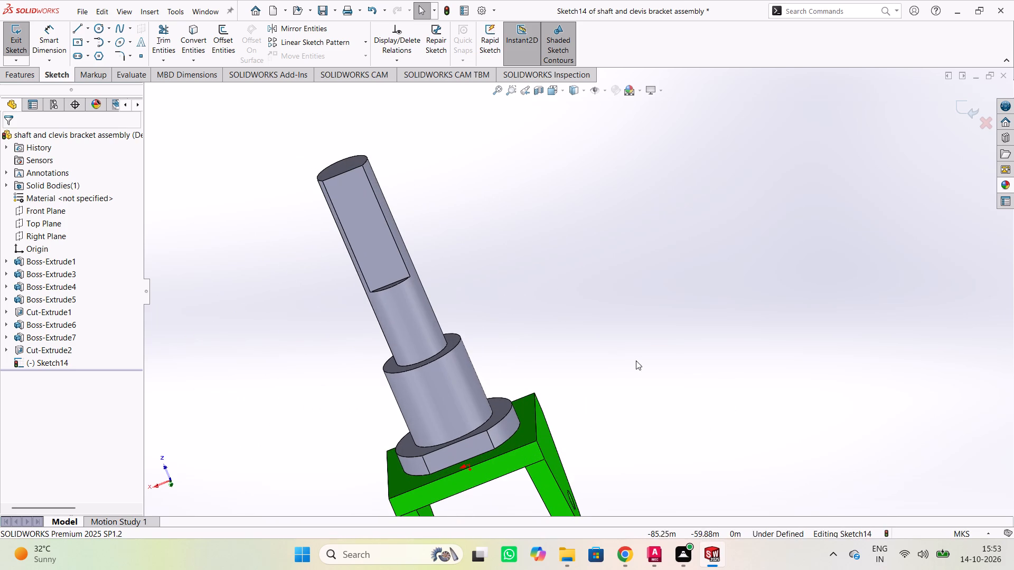
scroll(636, 360, up, 1)
middle_drag(695, 355, 596, 401)
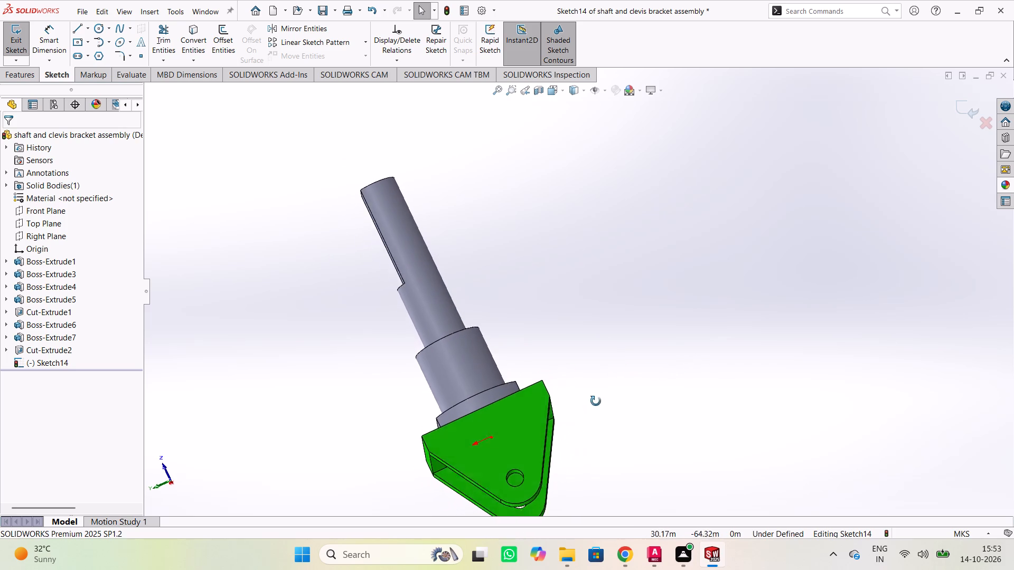
middle_drag(596, 401, 354, 405)
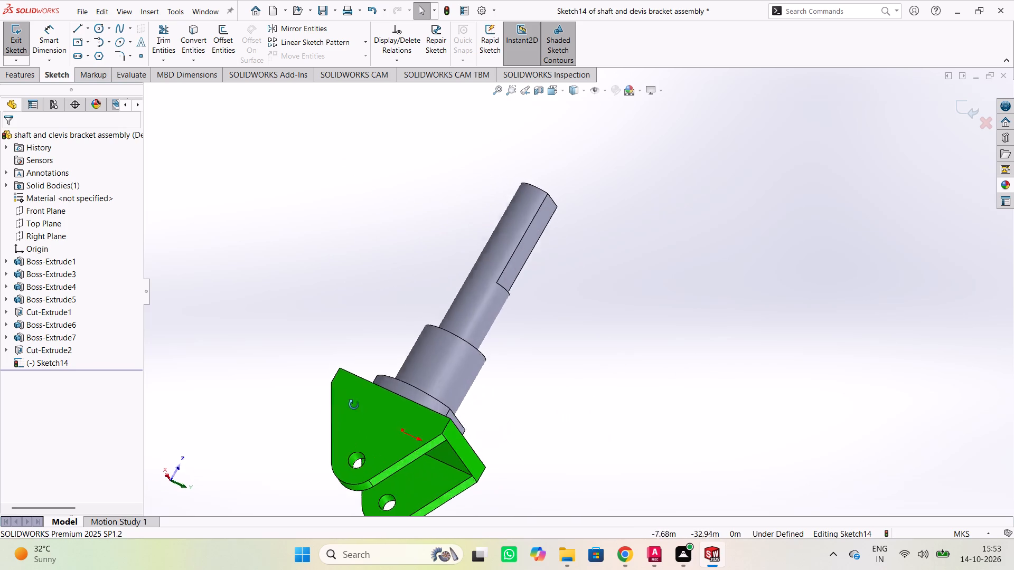
middle_drag(354, 405, 510, 222)
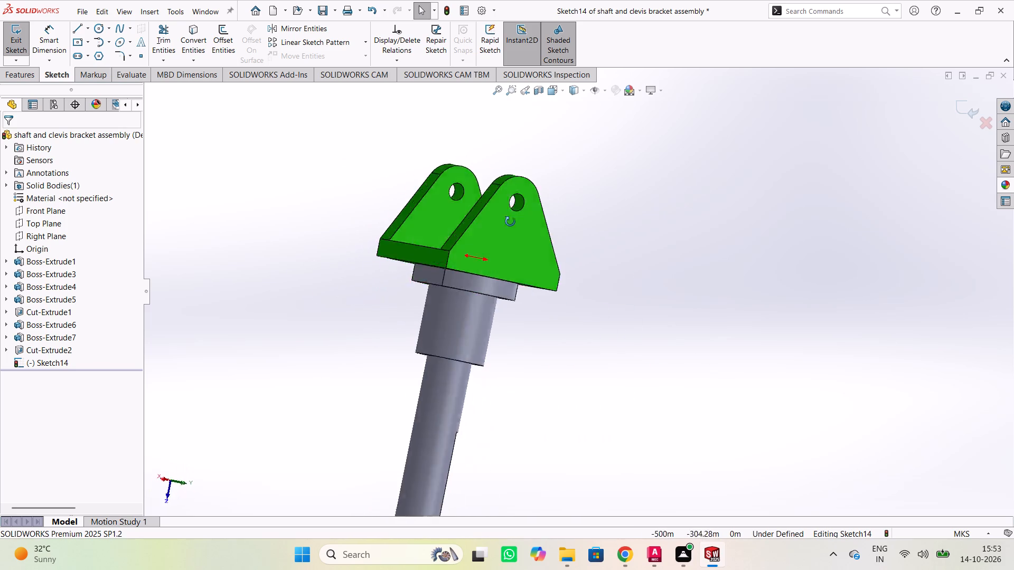
middle_drag(510, 222, 708, 395)
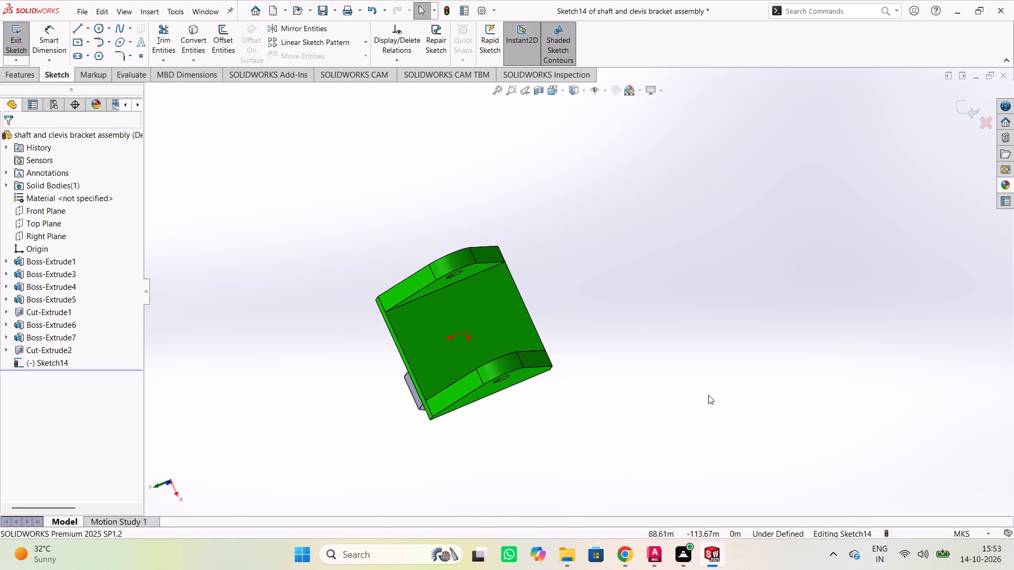
middle_drag(624, 221, 550, 359)
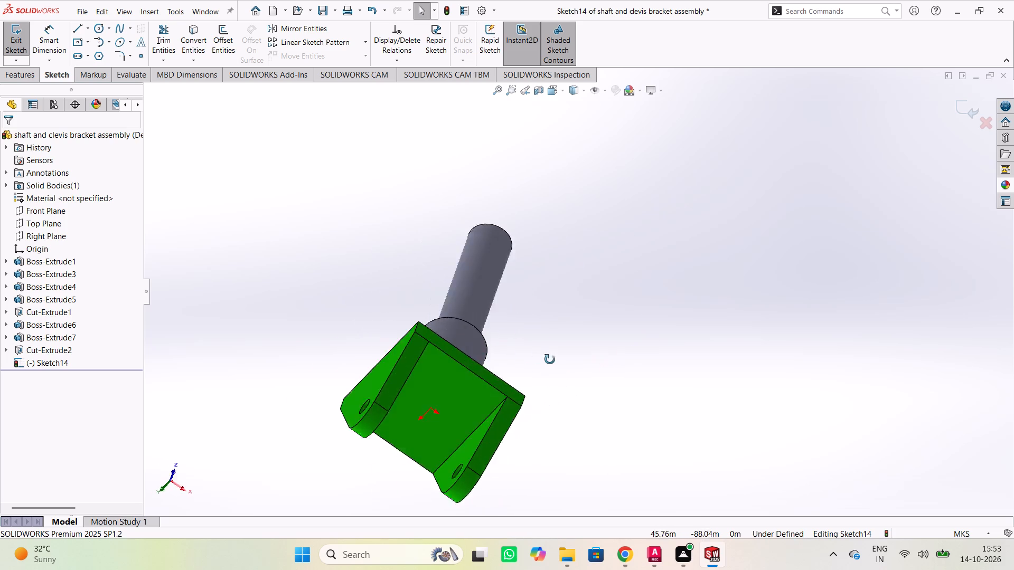
middle_drag(550, 359, 492, 360)
middle_drag(679, 249, 587, 318)
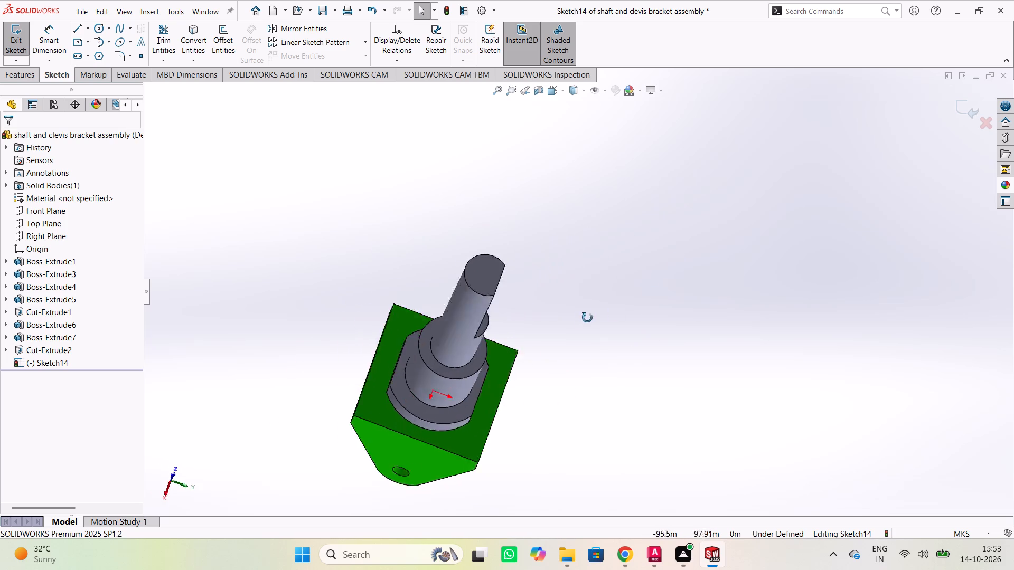
middle_drag(587, 318, 506, 264)
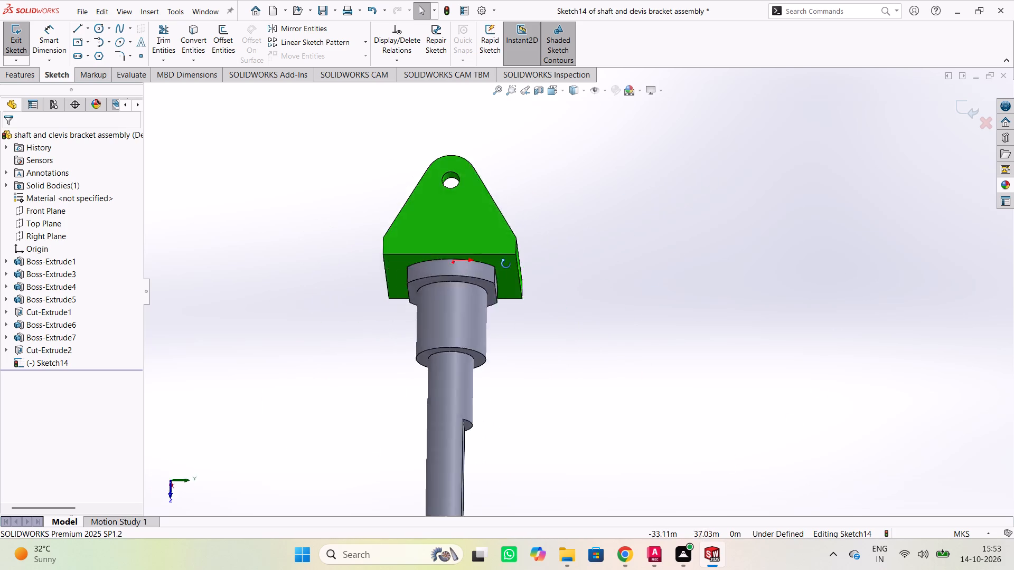
middle_drag(506, 264, 906, 344)
middle_drag(849, 334, 748, 357)
Inspect the part near and far from several angles, covering the shank's end and flat, the collar and the clevis interior.
scroll(748, 357, up, 1)
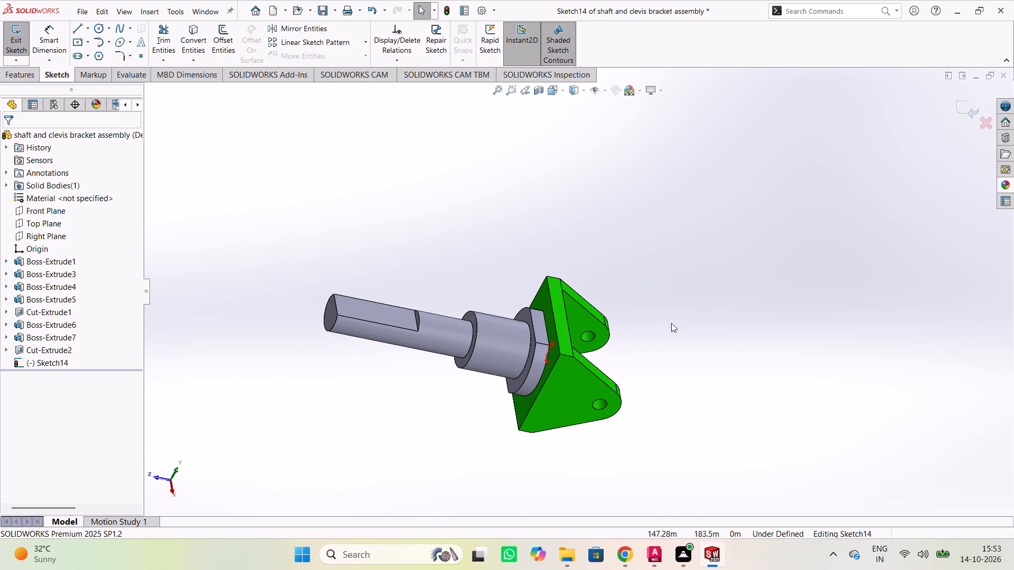
scroll(659, 322, down, 1)
scroll(542, 304, up, 4)
scroll(511, 293, down, 2)
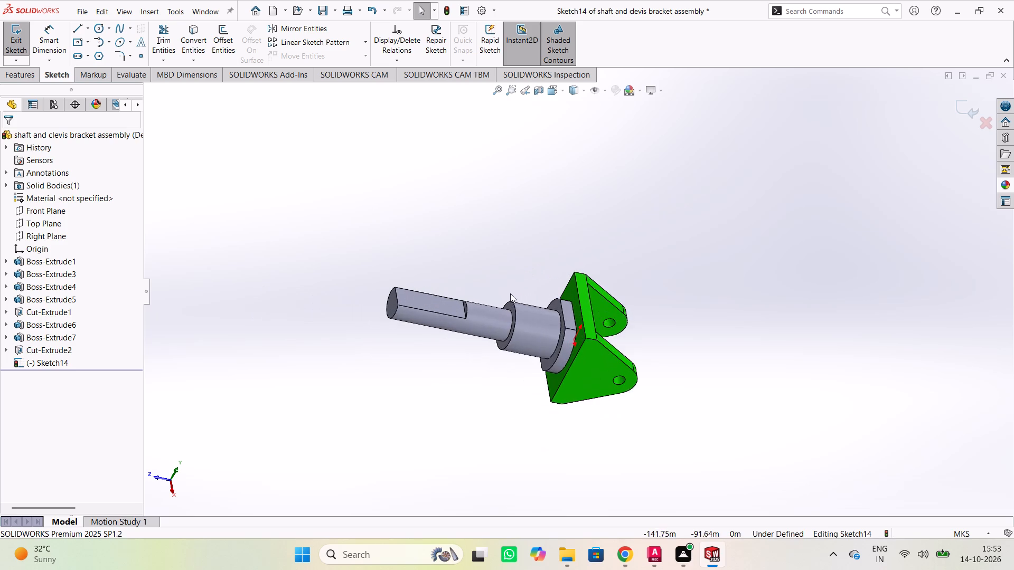
scroll(483, 296, down, 3)
scroll(570, 321, down, 2)
scroll(582, 322, up, 3)
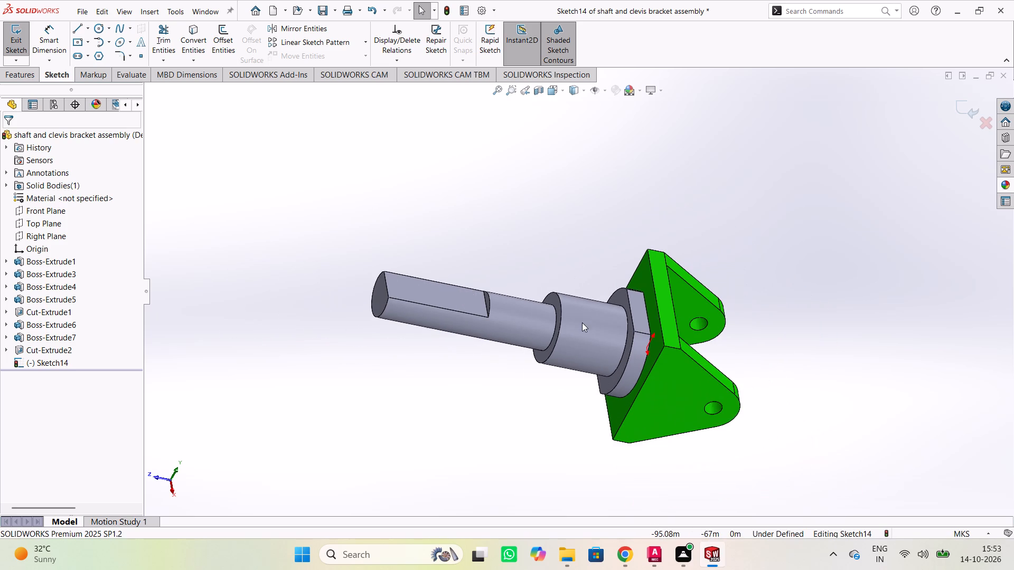
middle_drag(510, 408, 446, 432)
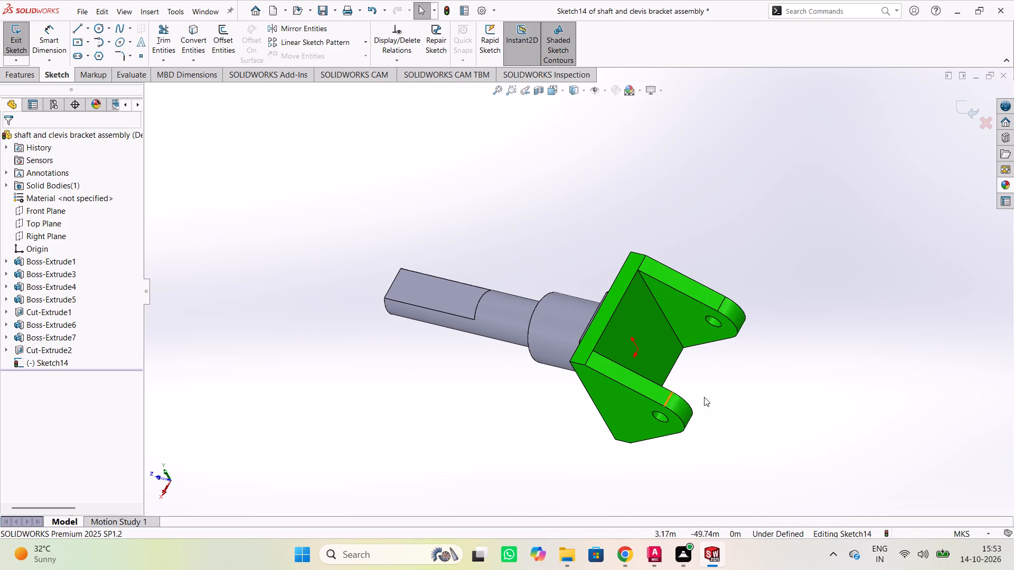
scroll(798, 379, up, 1)
middle_drag(797, 380, 591, 396)
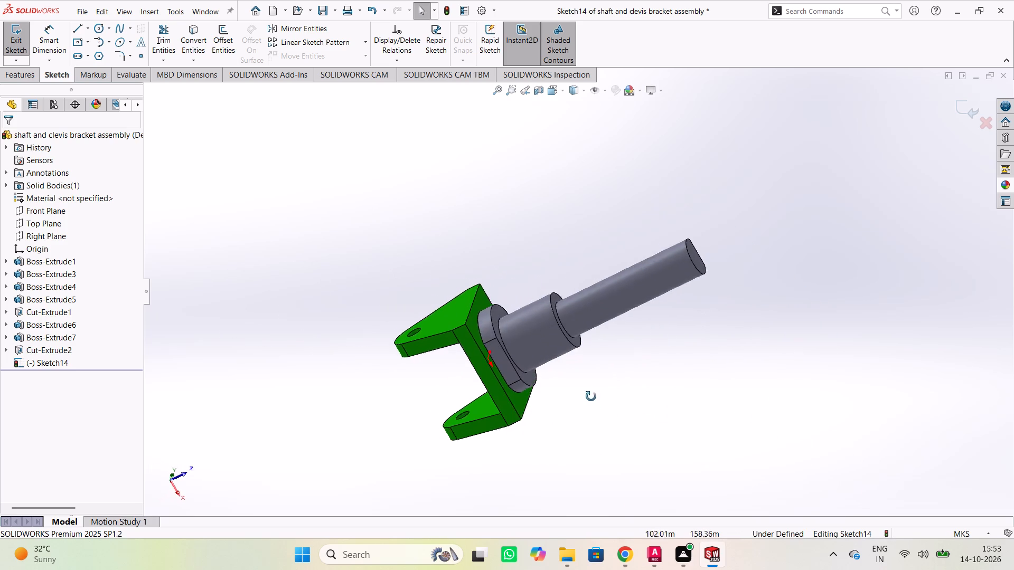
middle_drag(591, 396, 599, 370)
middle_drag(748, 328, 642, 384)
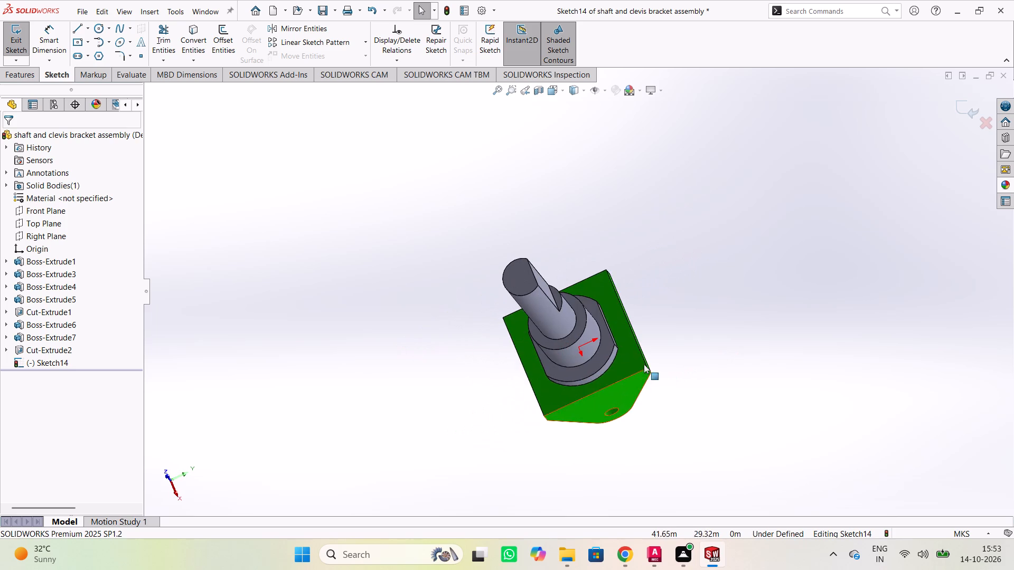
middle_drag(581, 213, 615, 271)
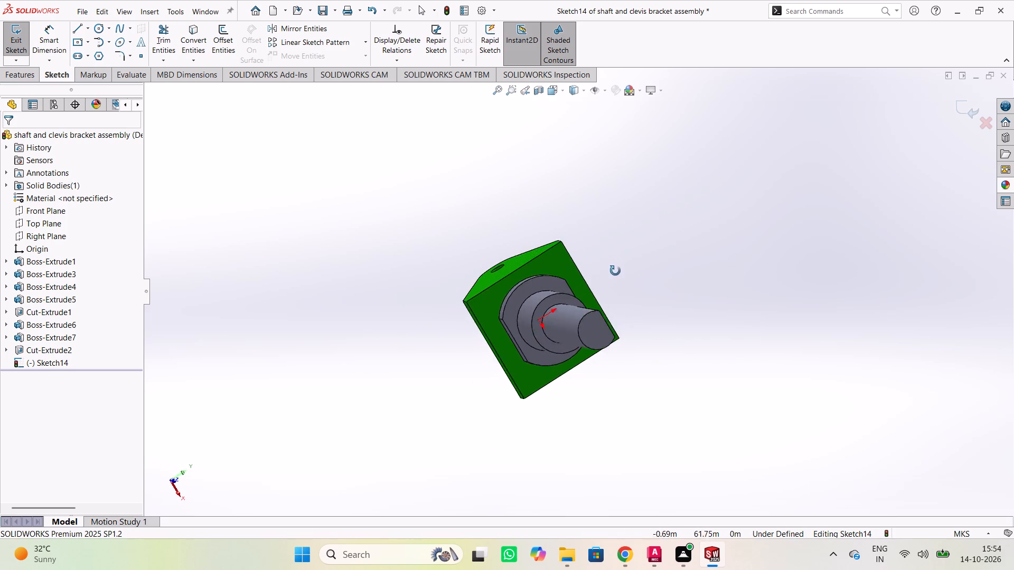
middle_drag(615, 271, 405, 292)
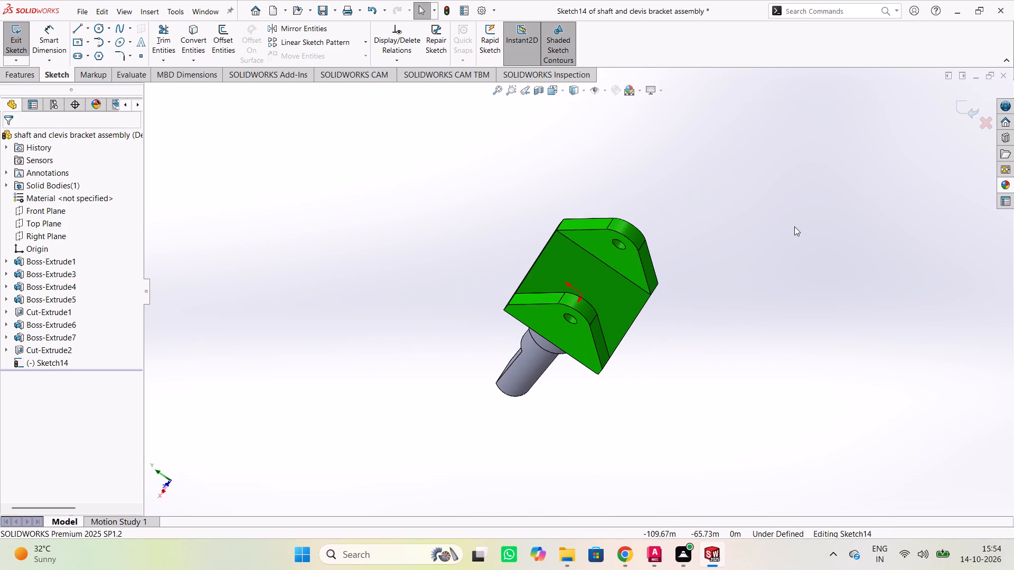
middle_drag(787, 243, 312, 239)
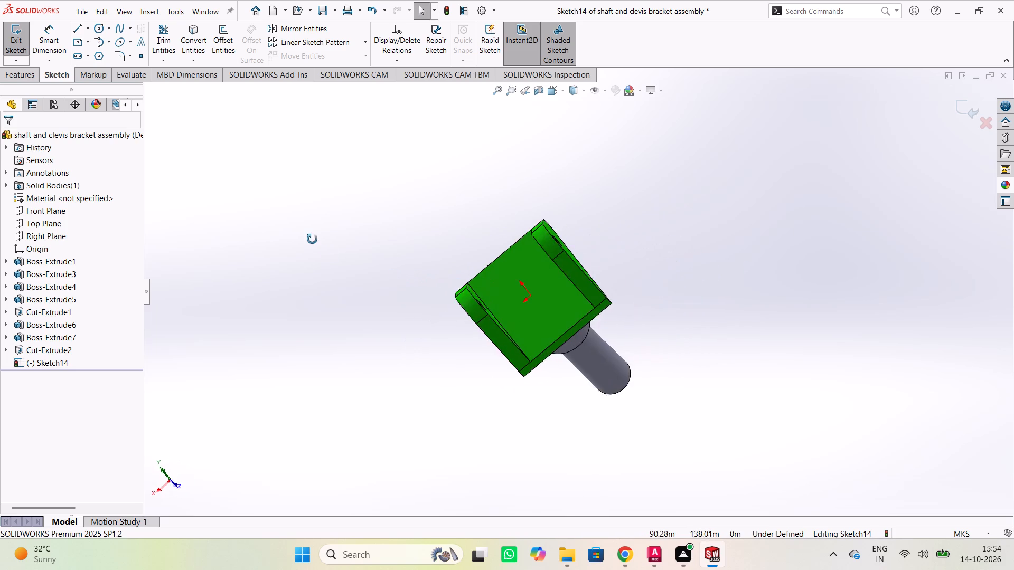
middle_drag(312, 239, 604, 441)
middle_drag(751, 388, 761, 366)
middle_click(767, 349)
middle_click(768, 346)
middle_drag(782, 351, 571, 395)
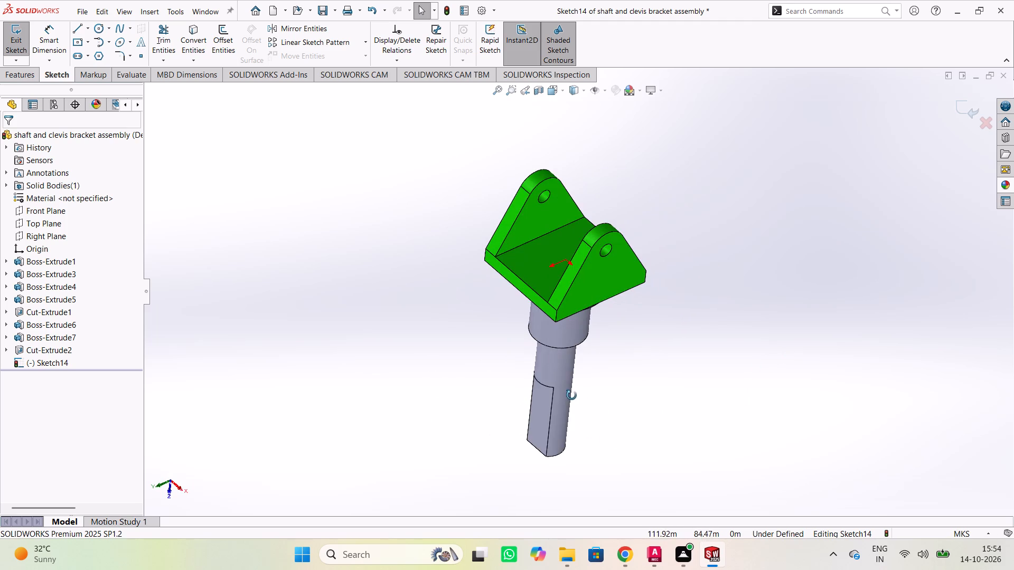
Examine the whole part near and far from above and below, covering the clevis interior, the collar underside and the shank's end.
middle_drag(571, 395, 570, 395)
scroll(737, 358, up, 1)
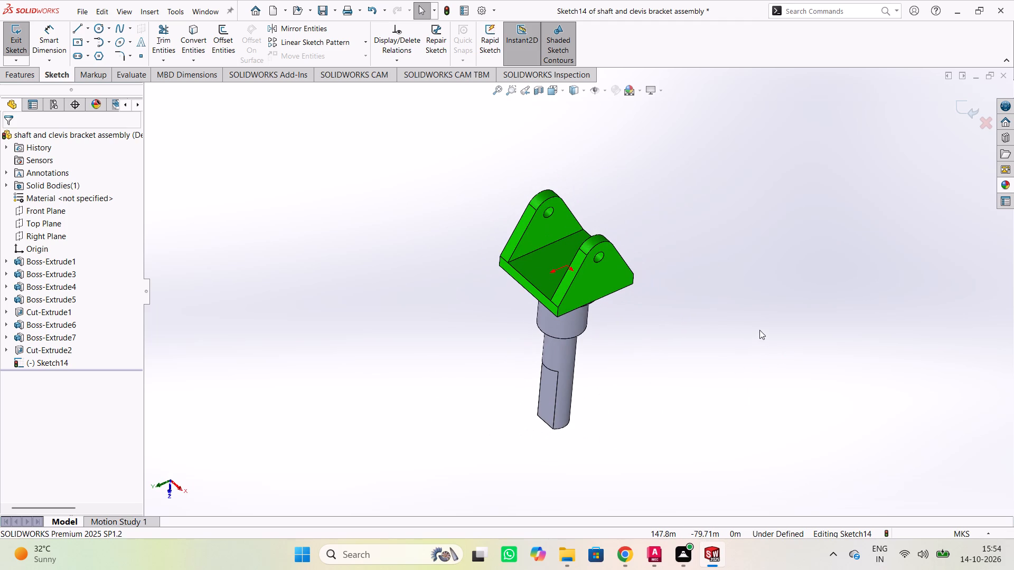
scroll(708, 286, down, 2)
middle_drag(802, 280, 787, 326)
middle_drag(634, 464, 637, 381)
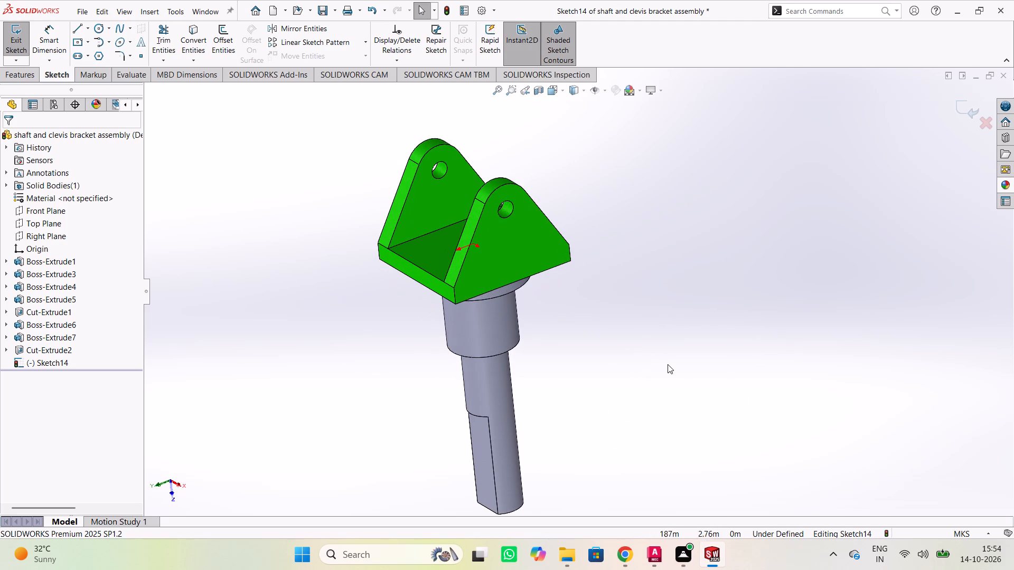
scroll(669, 374, up, 1)
middle_drag(669, 375, 586, 284)
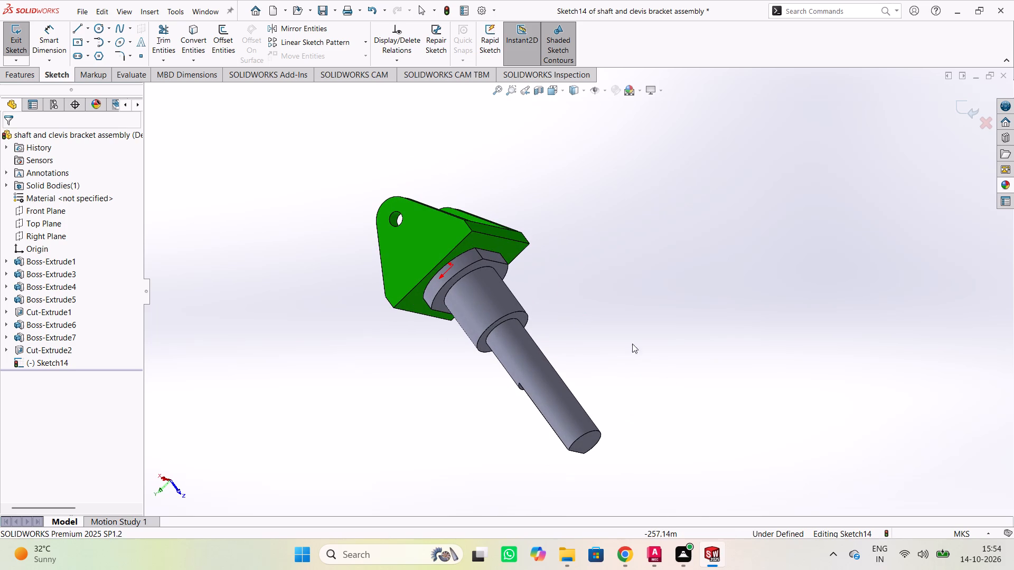
scroll(696, 282, down, 2)
scroll(632, 263, down, 1)
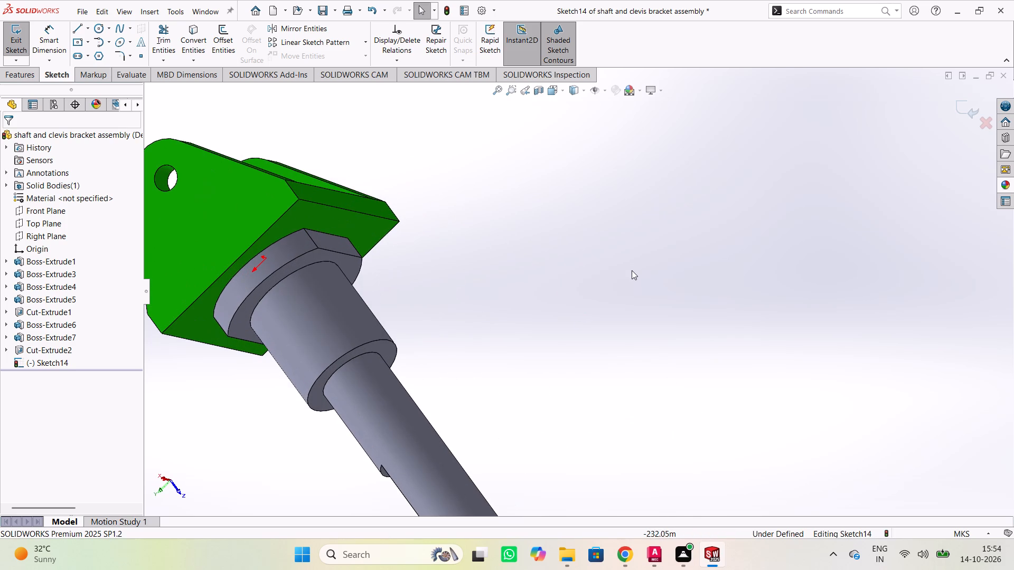
scroll(634, 273, up, 3)
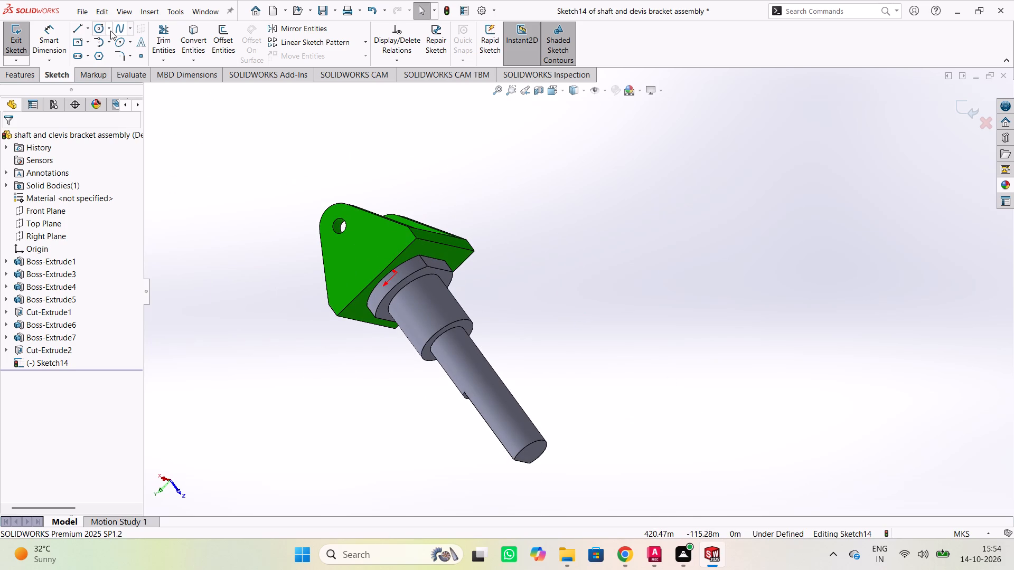
Sketch four freehand overlapping circles in the empty space beside the part, with radii of about 61, 38, 49 and 72 m.
click(104, 33)
click(711, 249)
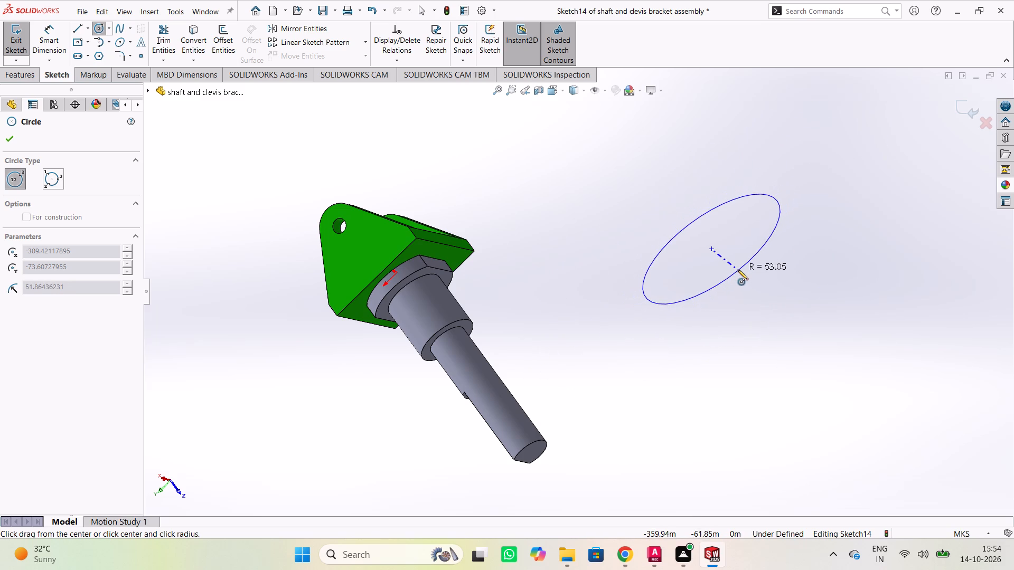
click(728, 284)
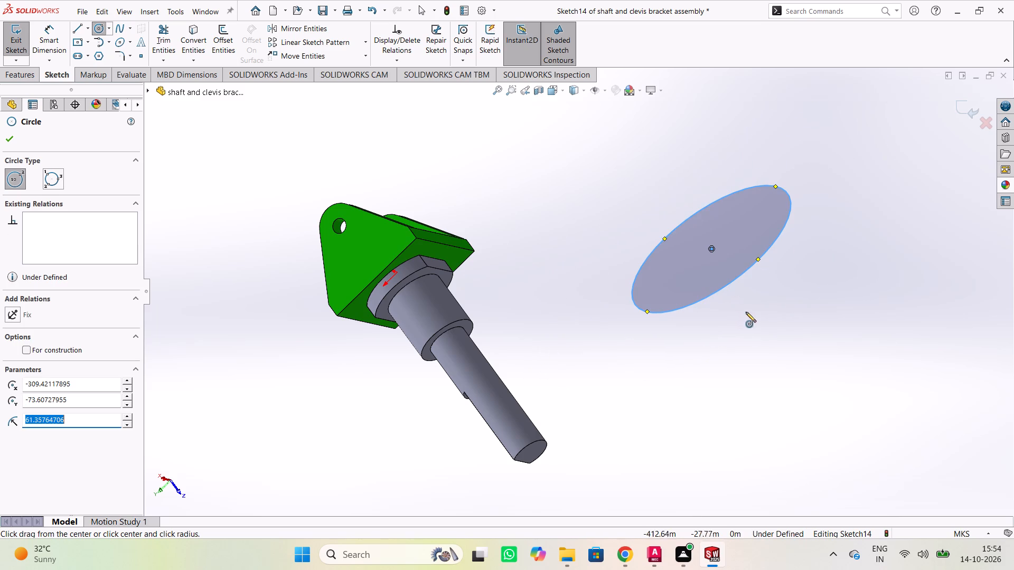
click(743, 225)
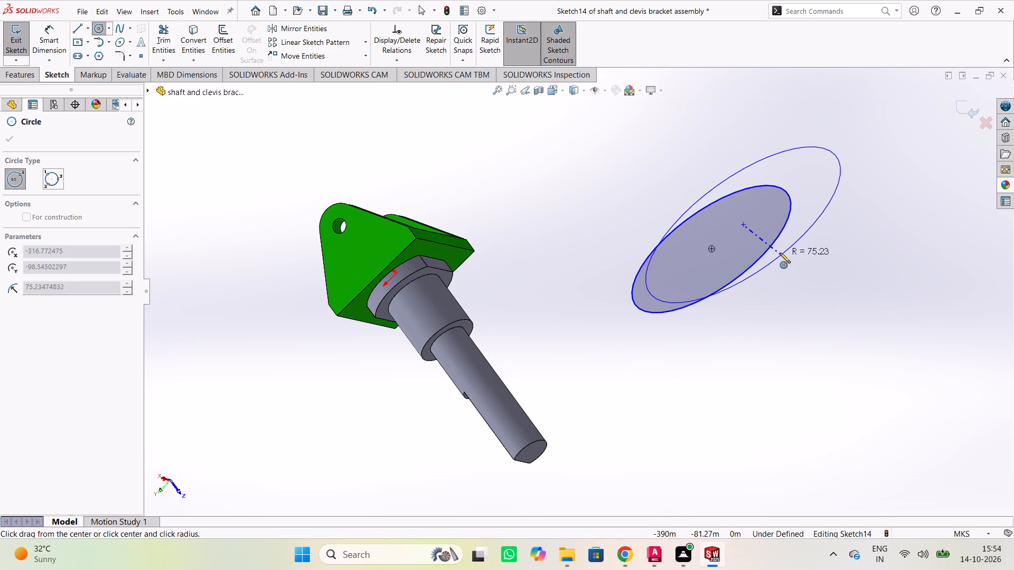
click(769, 234)
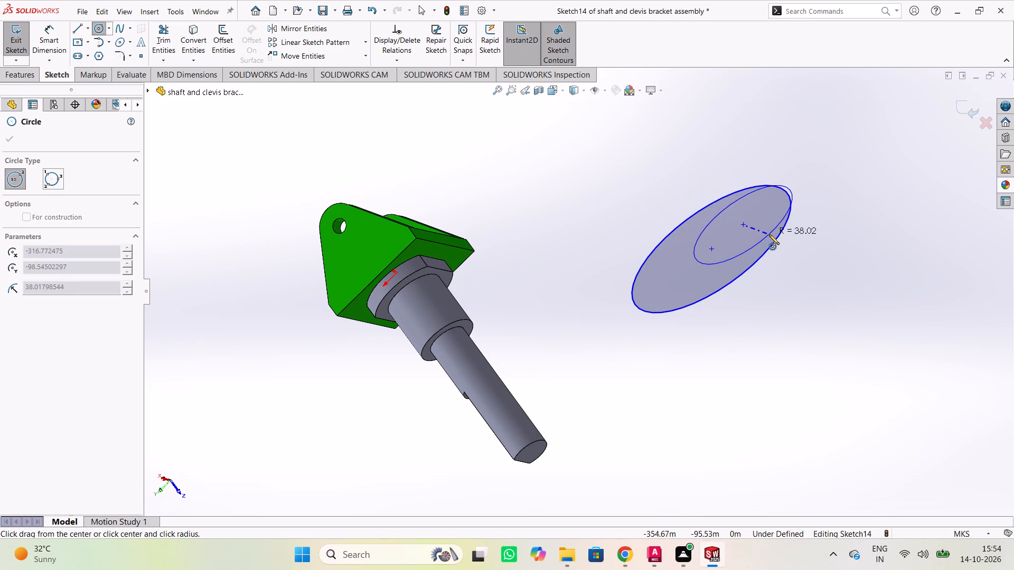
click(733, 253)
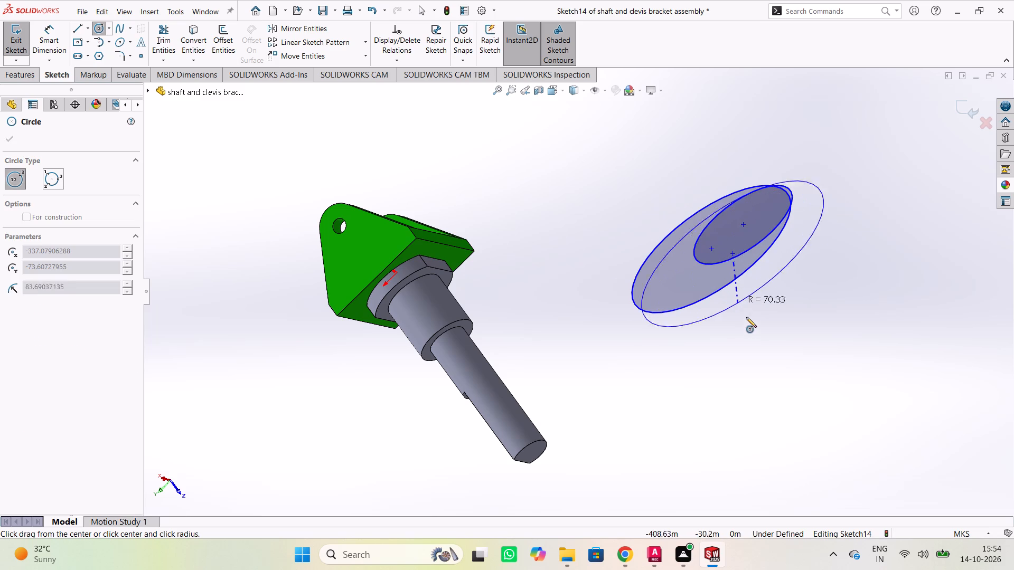
click(754, 275)
click(681, 191)
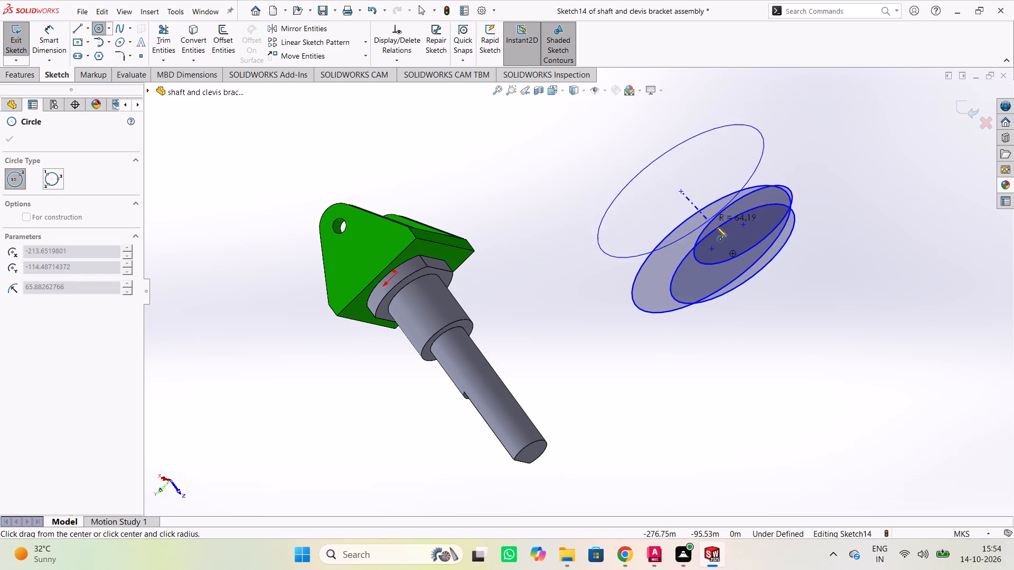
click(719, 217)
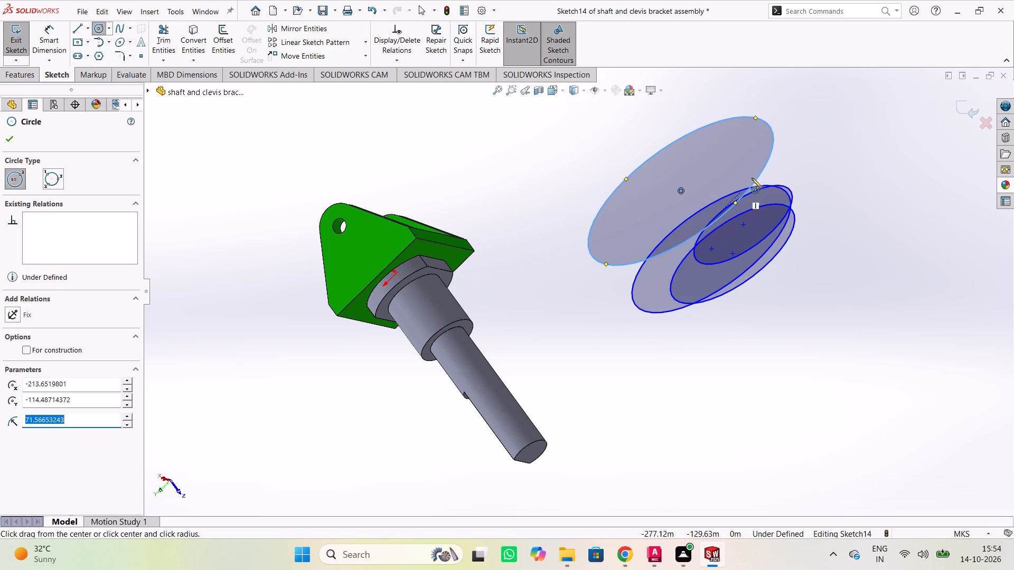
Add three large circles around the first group, with radii of about 75, 57 and 86 m, the first centred on an existing circle's edge.
click(771, 129)
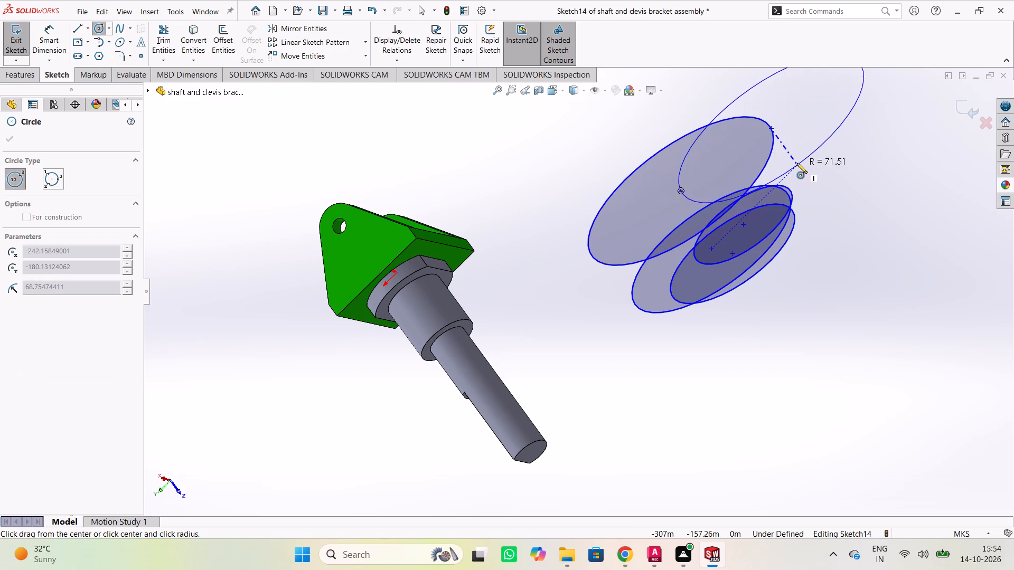
click(796, 169)
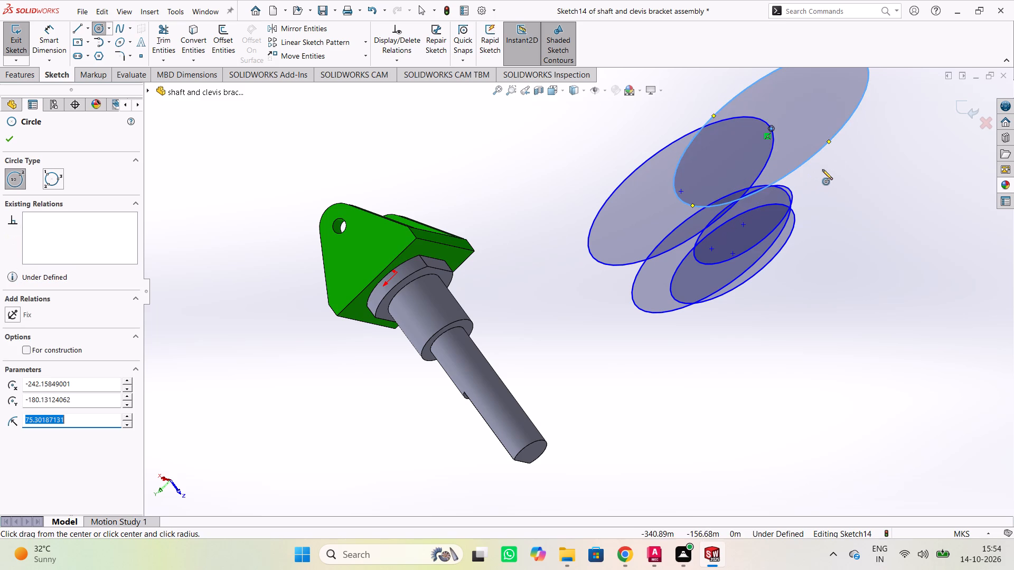
click(822, 169)
click(798, 223)
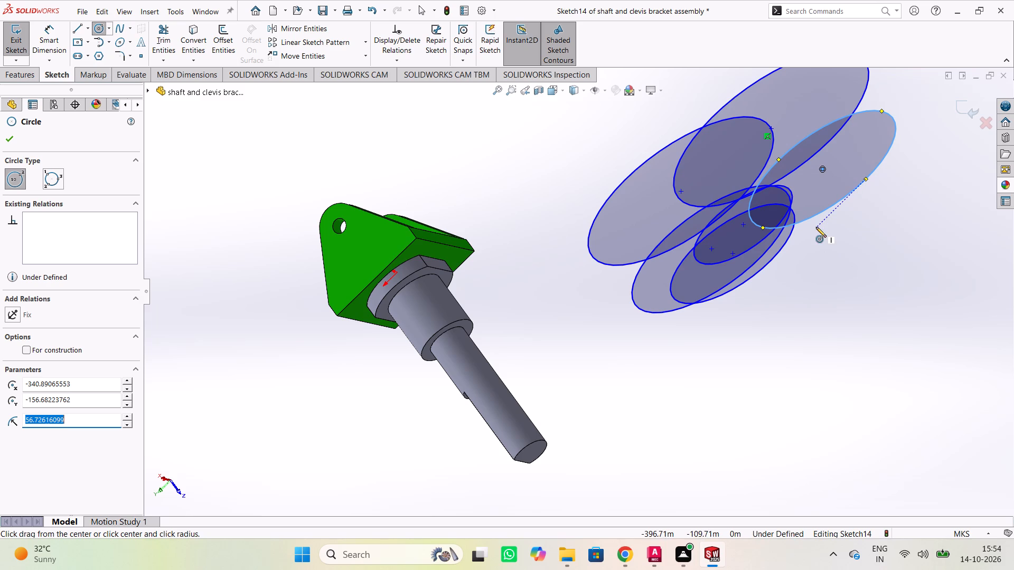
click(828, 246)
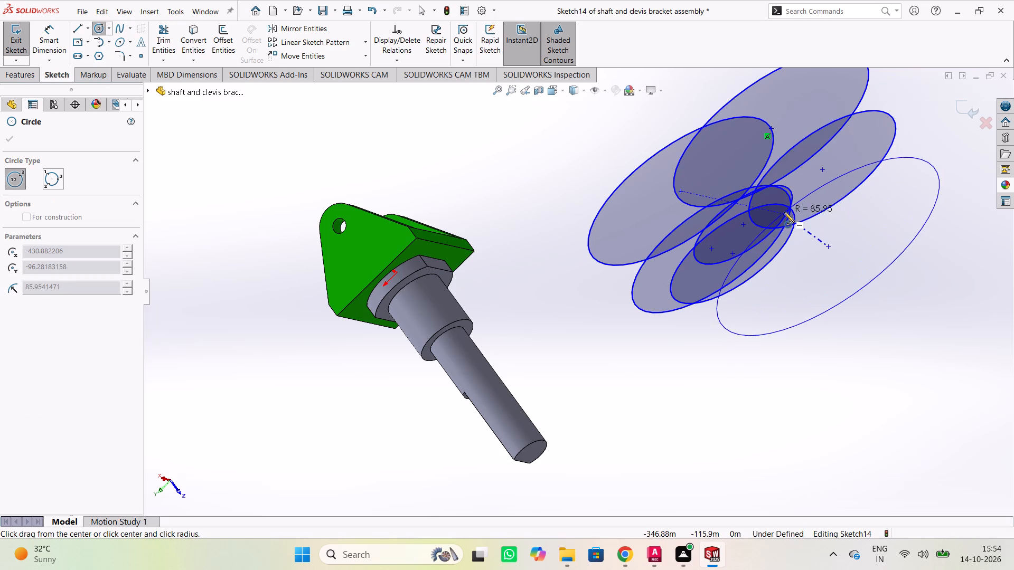
click(784, 212)
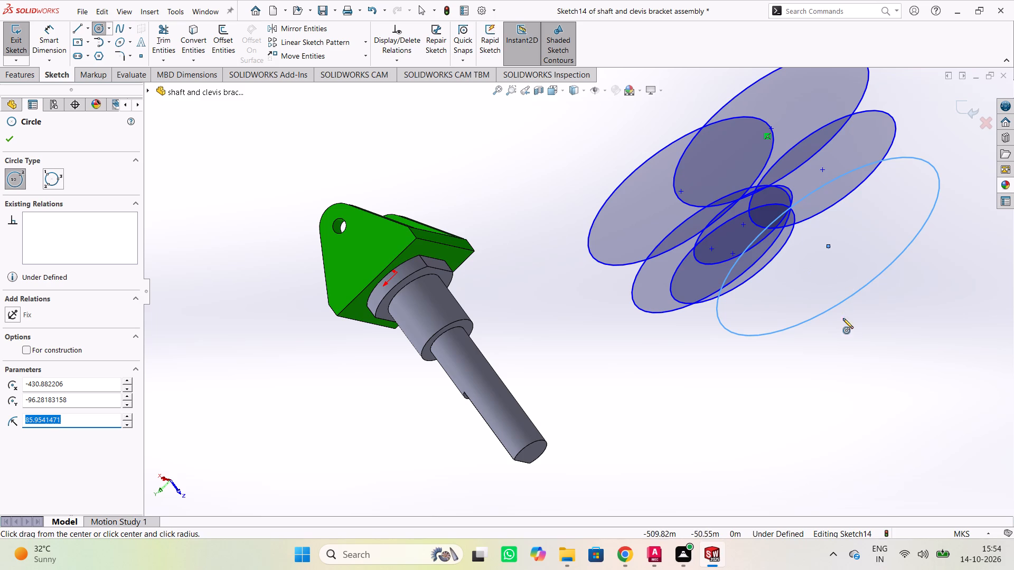
Sketch four more circles in and just beyond the 86 m radius circle, one centred on another's edge with a radius of about 36 m.
click(848, 334)
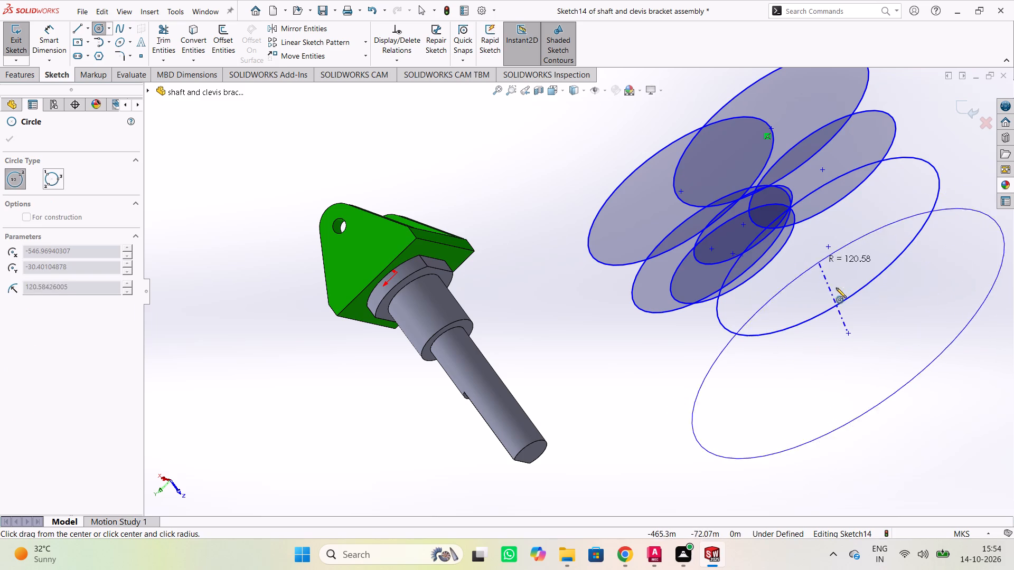
click(842, 297)
click(820, 263)
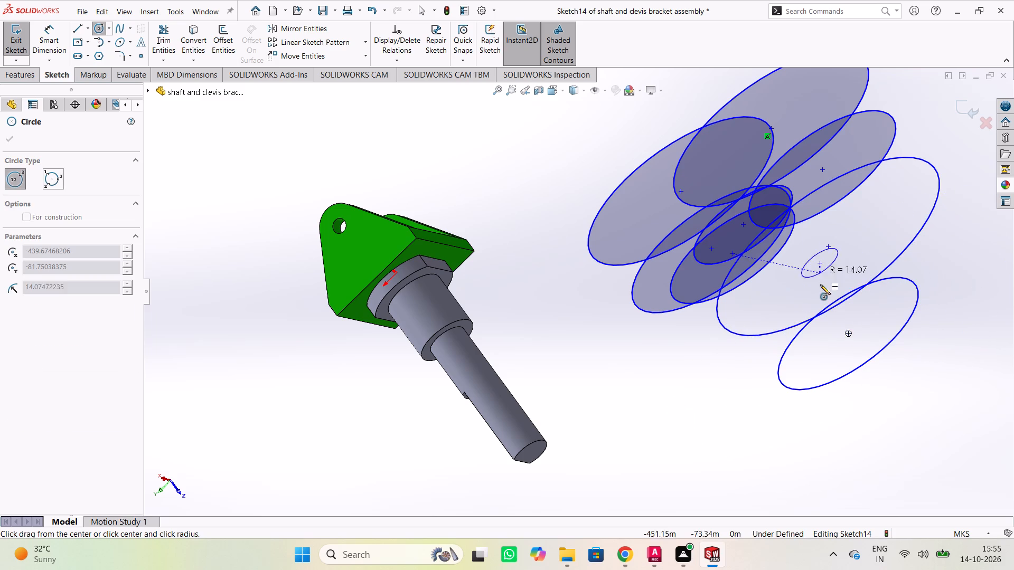
click(822, 290)
click(816, 215)
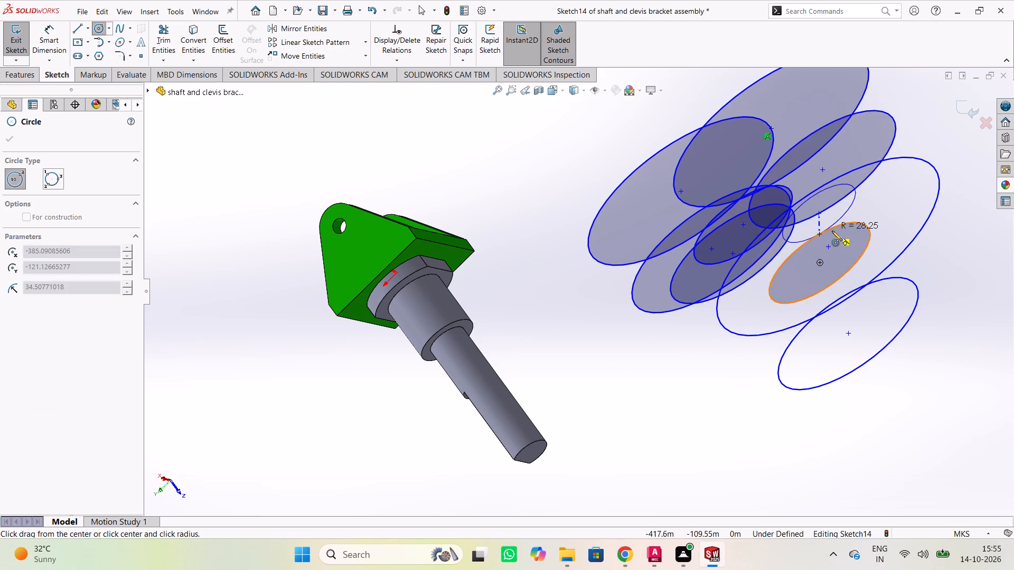
click(832, 231)
click(776, 264)
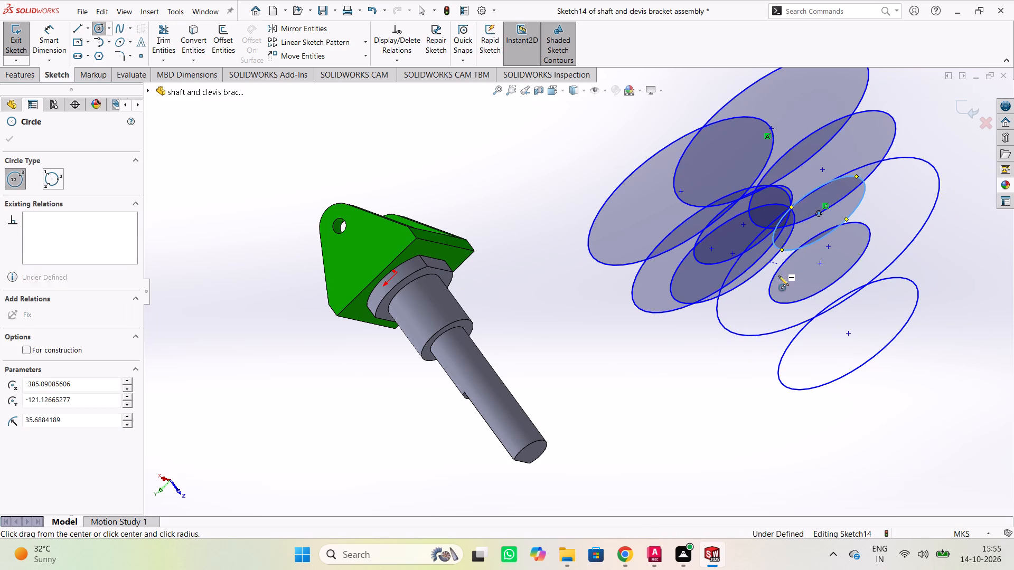
click(787, 288)
Sketch four circles along the cluster's edge nearest the shank end, with radii of about 43, 48, 36 and 46 m.
click(773, 311)
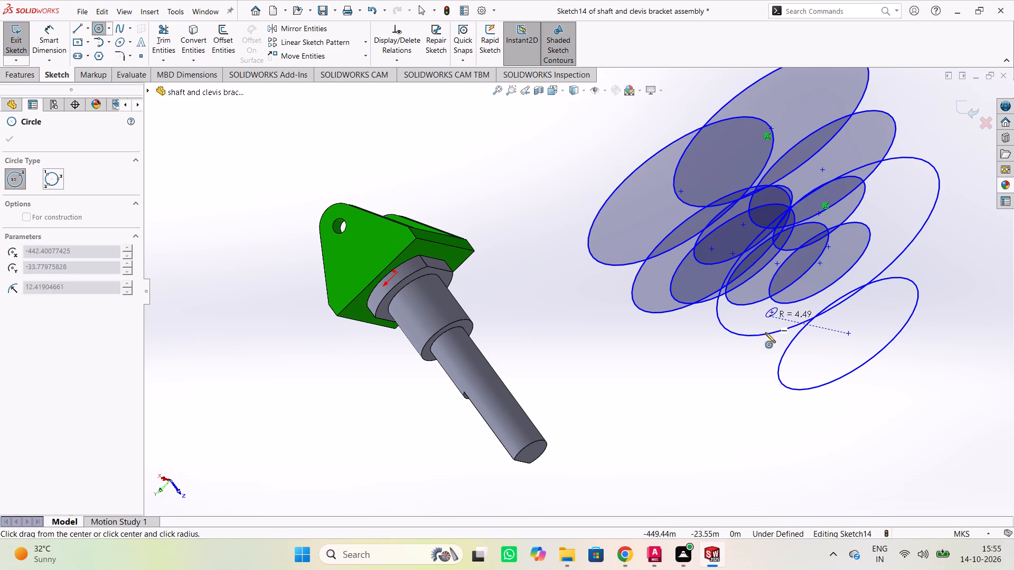
click(769, 345)
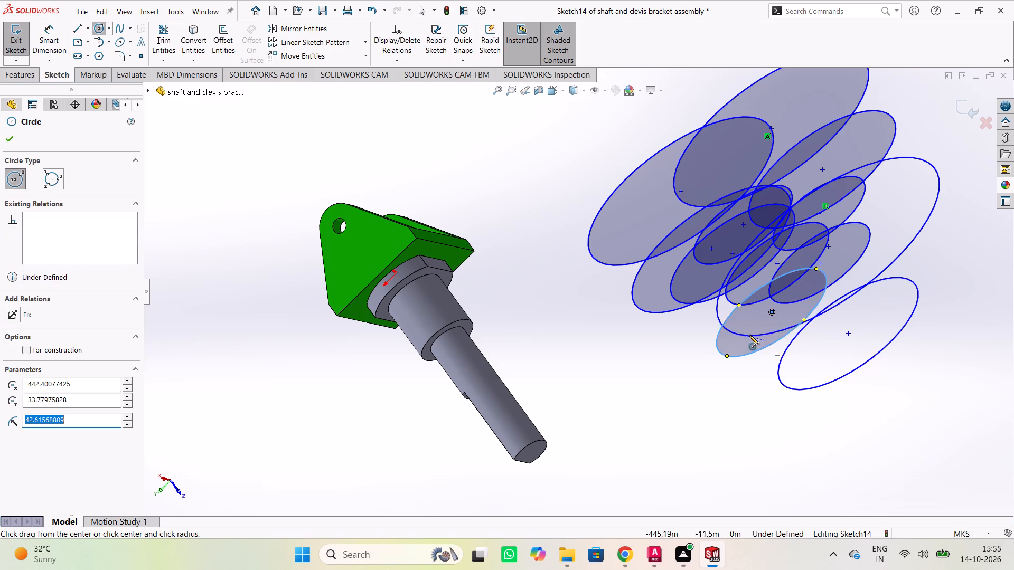
click(716, 308)
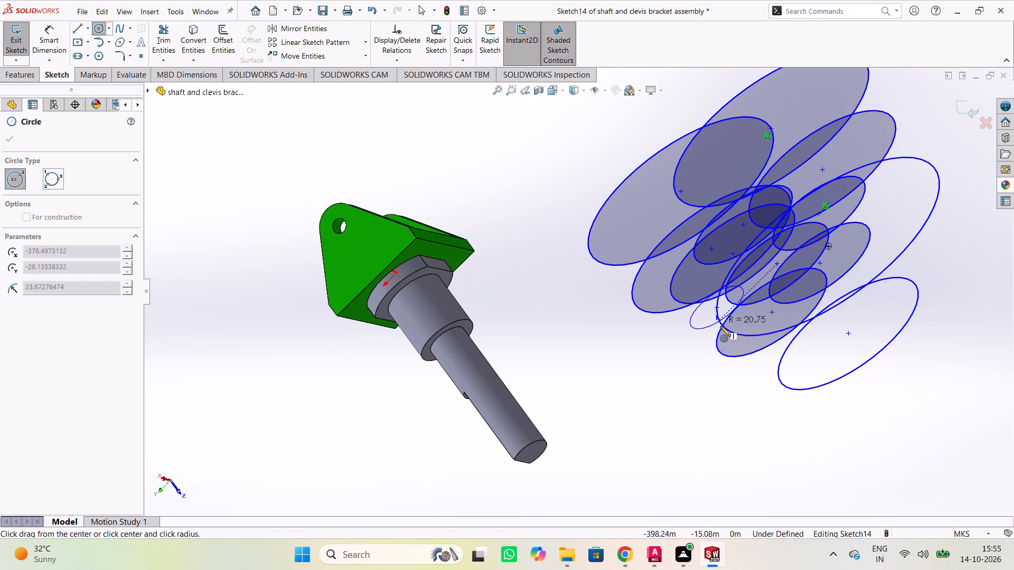
click(728, 336)
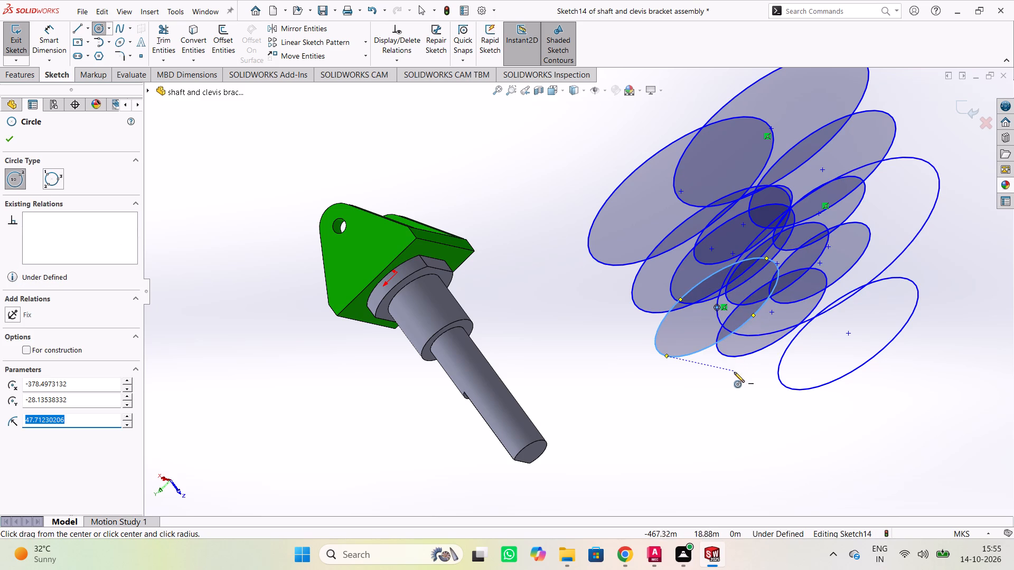
click(765, 361)
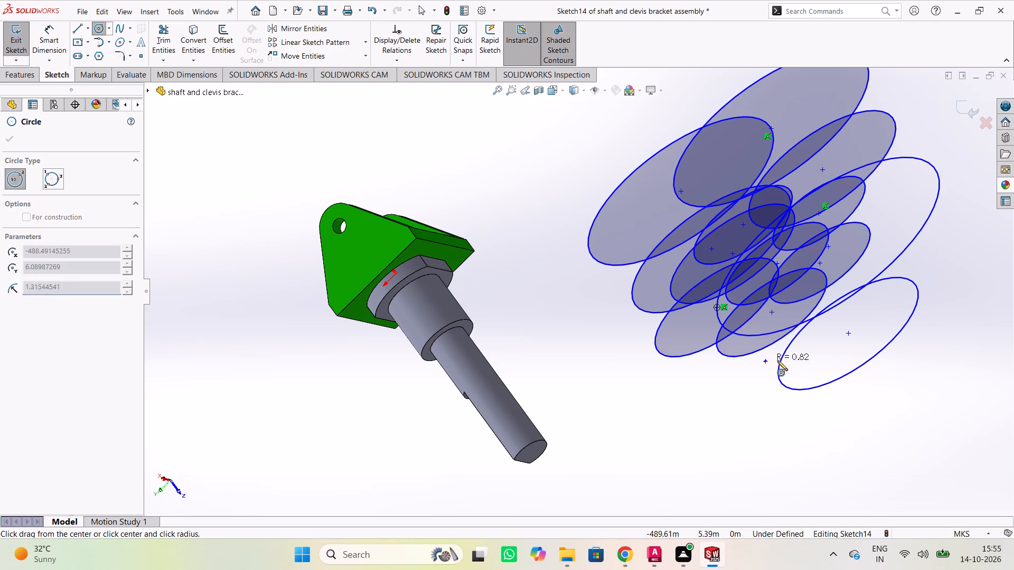
click(805, 353)
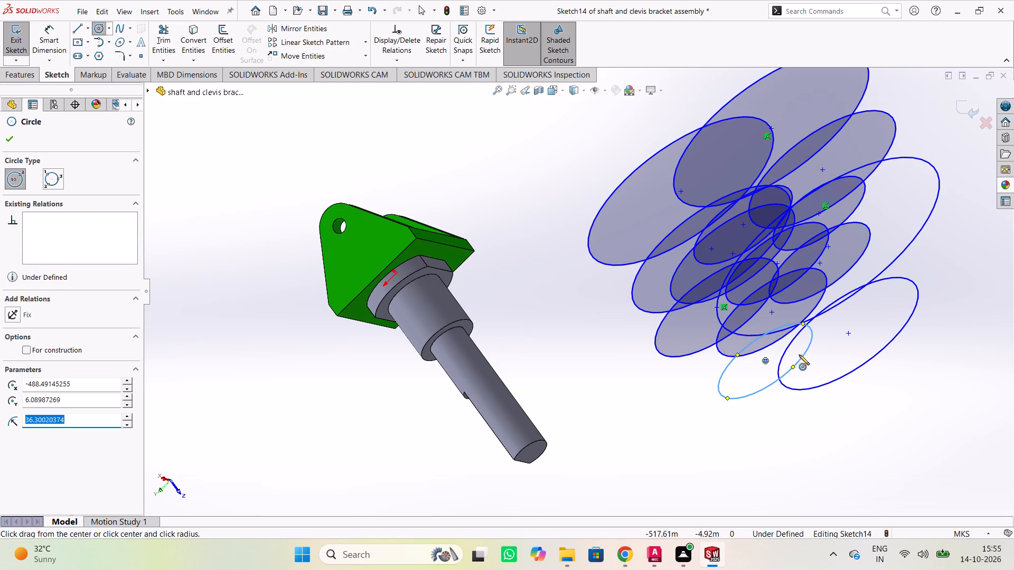
click(798, 354)
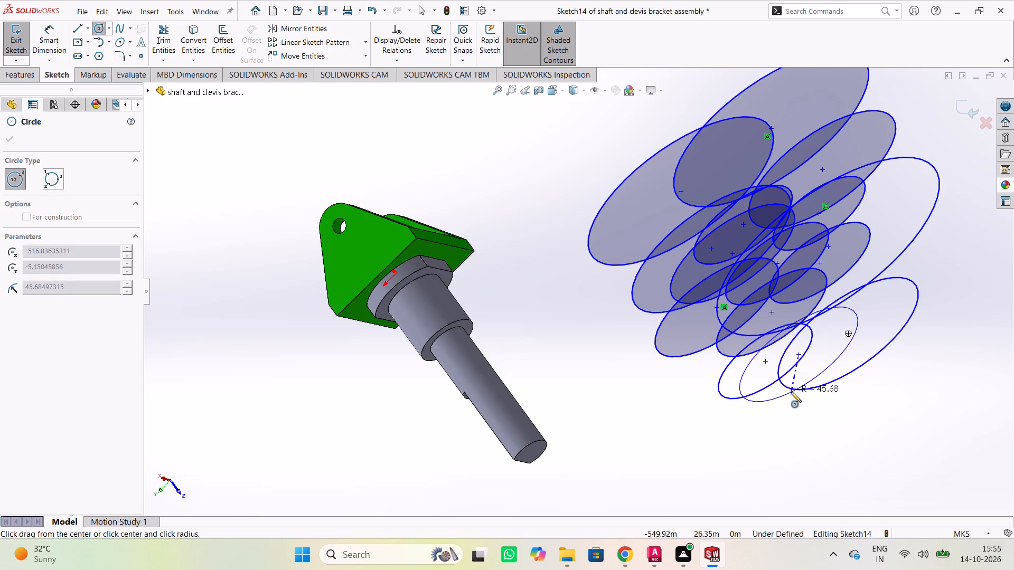
click(791, 392)
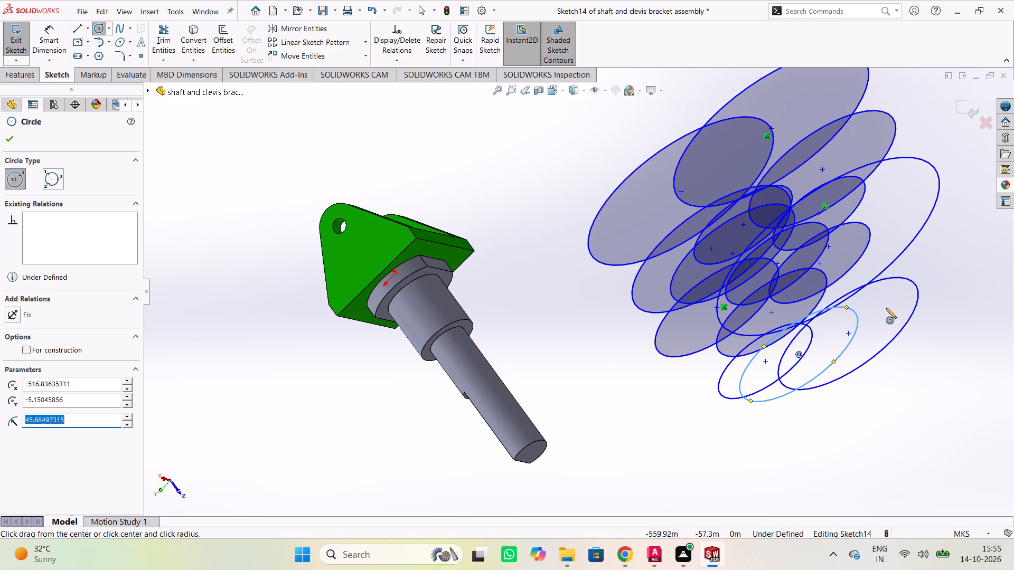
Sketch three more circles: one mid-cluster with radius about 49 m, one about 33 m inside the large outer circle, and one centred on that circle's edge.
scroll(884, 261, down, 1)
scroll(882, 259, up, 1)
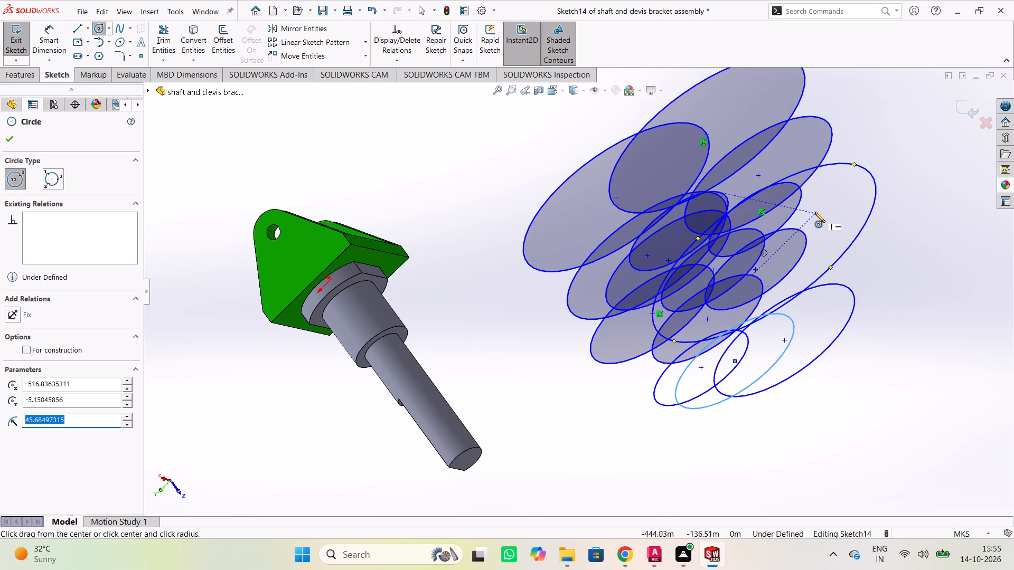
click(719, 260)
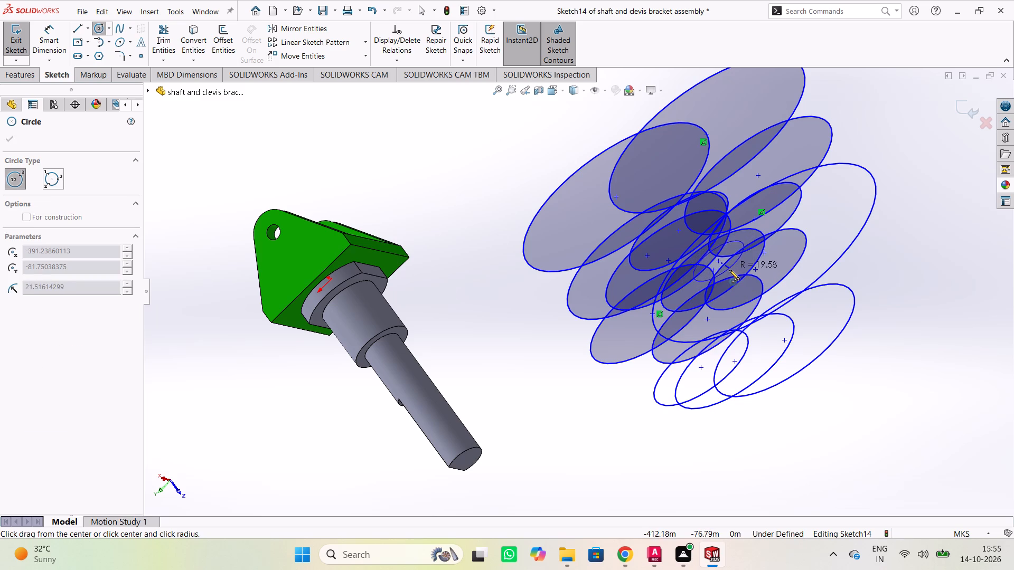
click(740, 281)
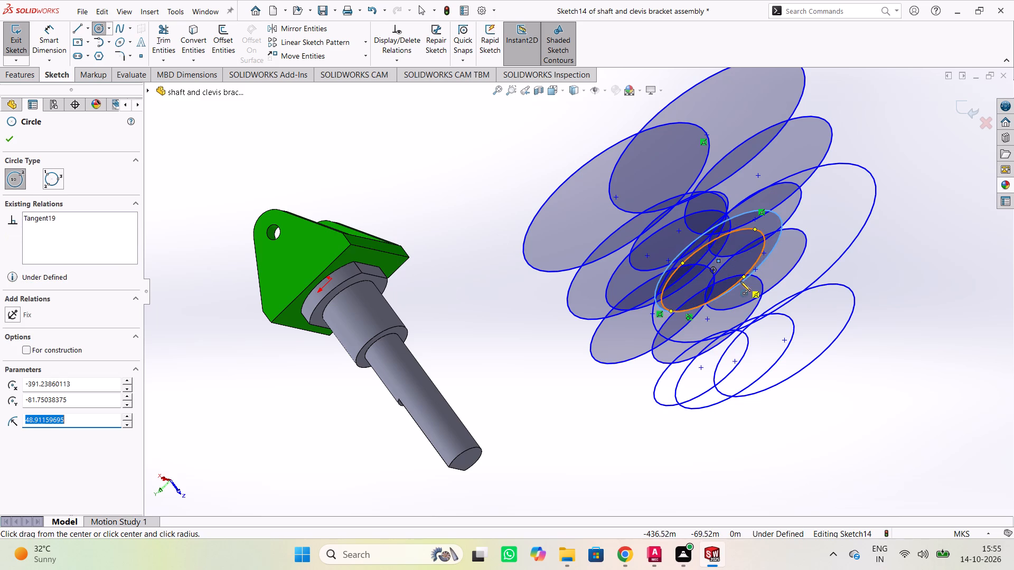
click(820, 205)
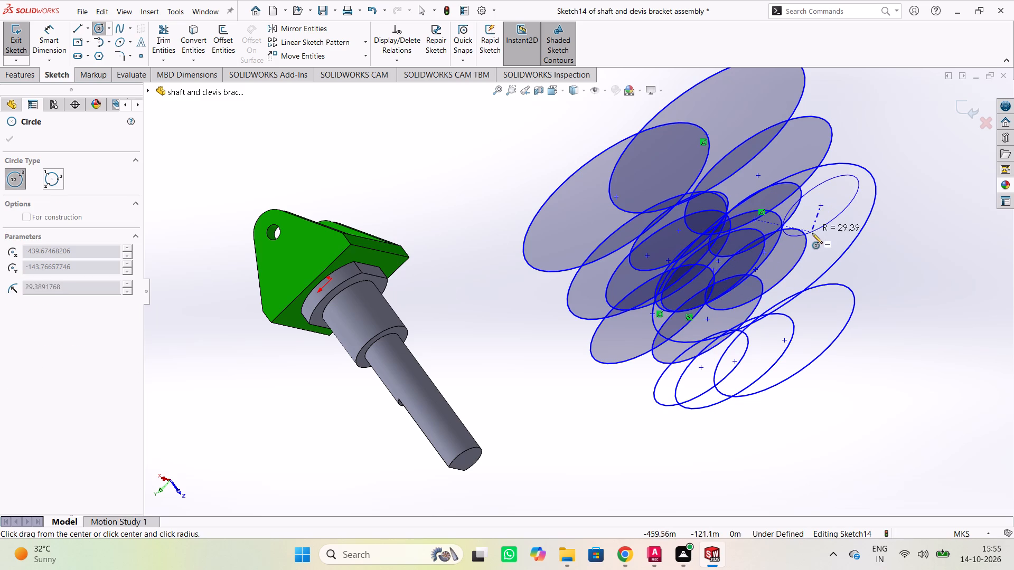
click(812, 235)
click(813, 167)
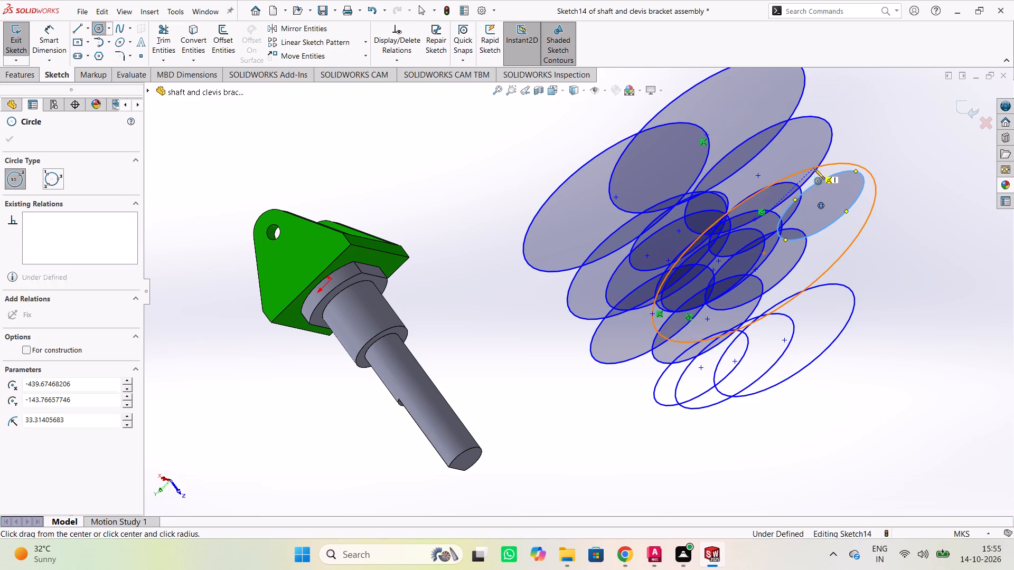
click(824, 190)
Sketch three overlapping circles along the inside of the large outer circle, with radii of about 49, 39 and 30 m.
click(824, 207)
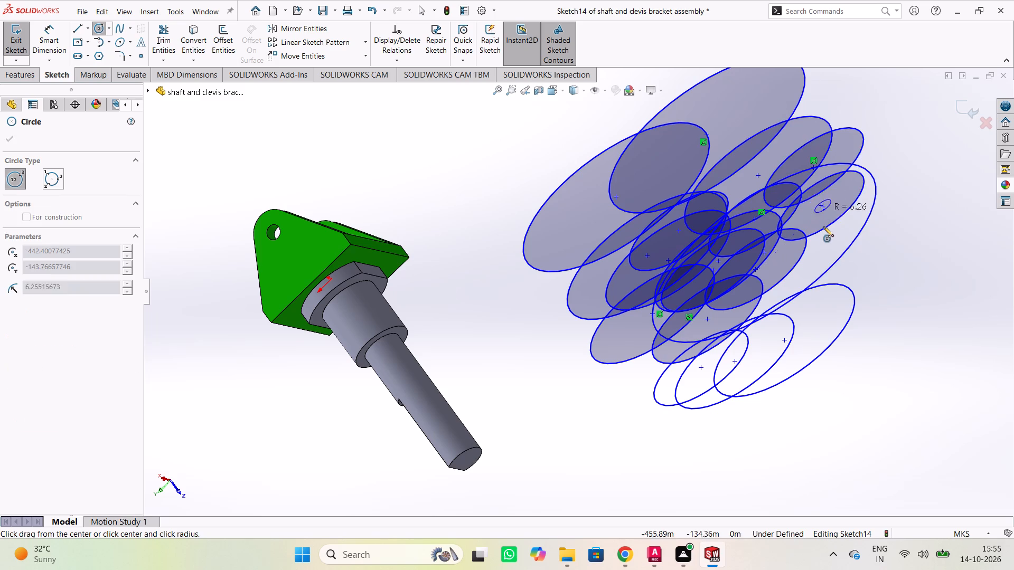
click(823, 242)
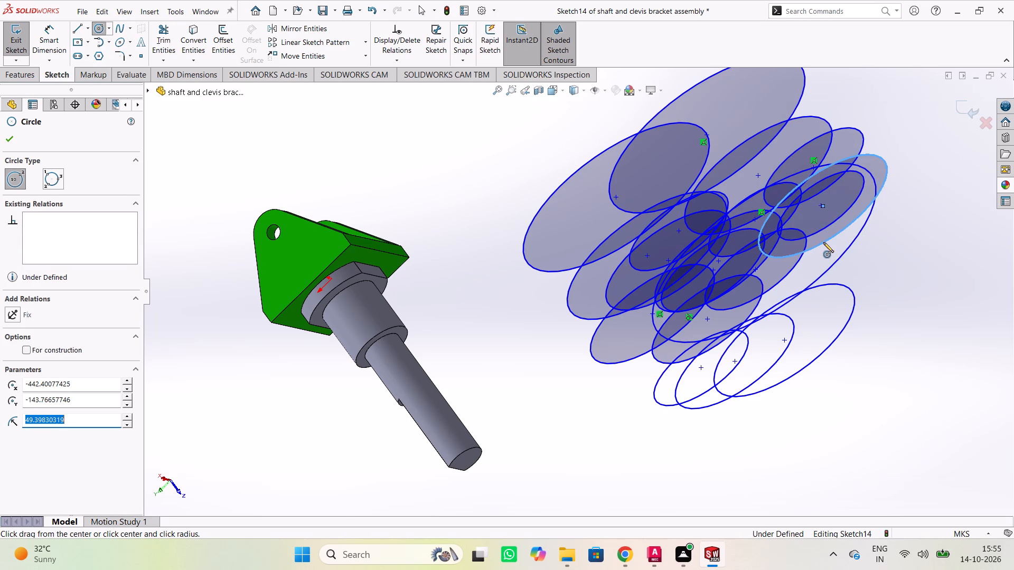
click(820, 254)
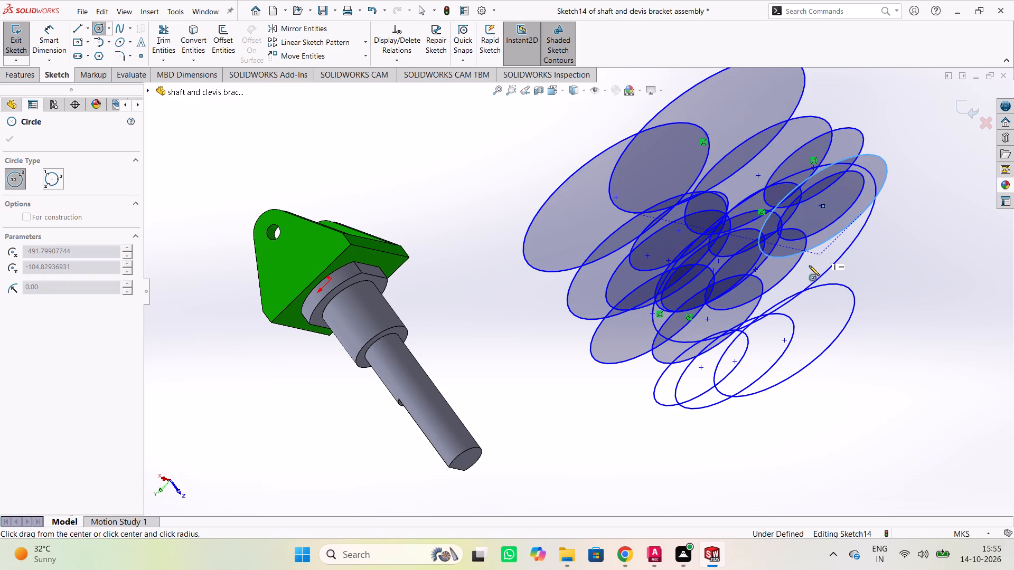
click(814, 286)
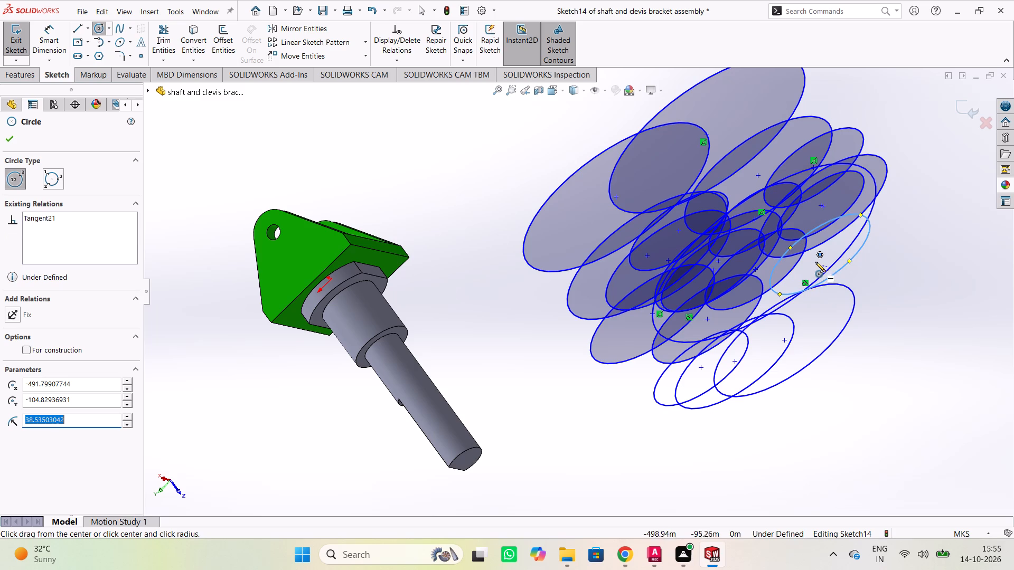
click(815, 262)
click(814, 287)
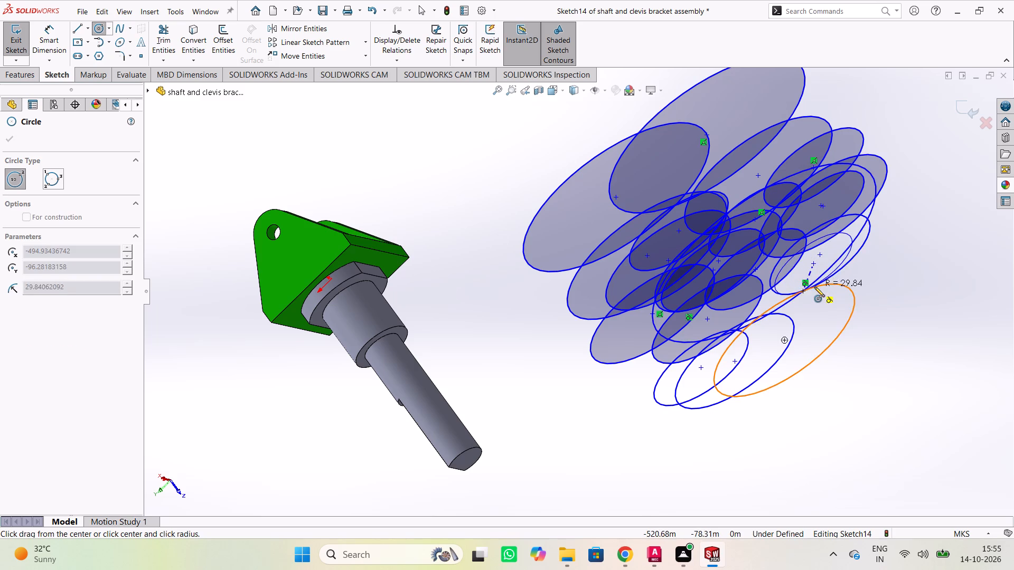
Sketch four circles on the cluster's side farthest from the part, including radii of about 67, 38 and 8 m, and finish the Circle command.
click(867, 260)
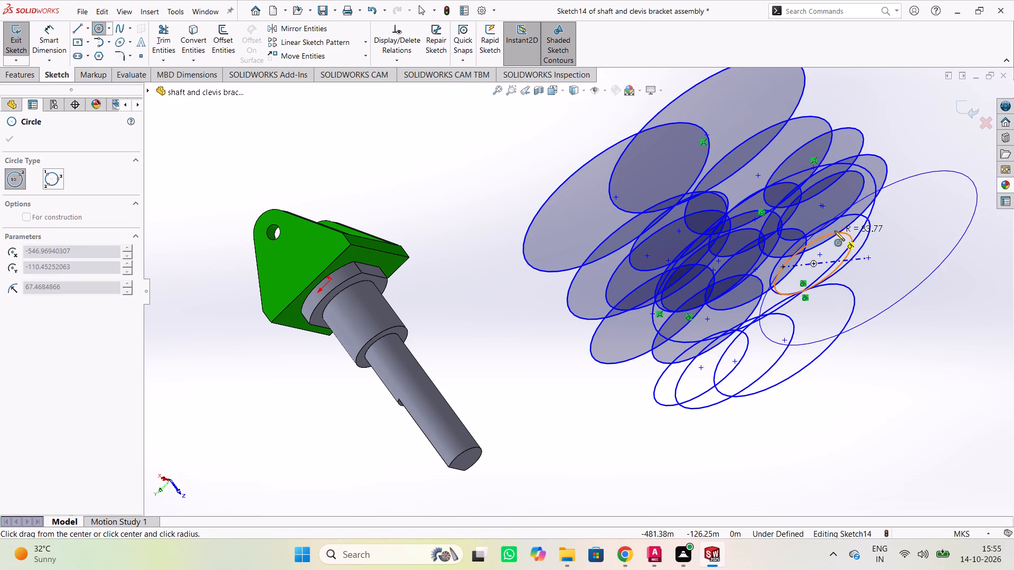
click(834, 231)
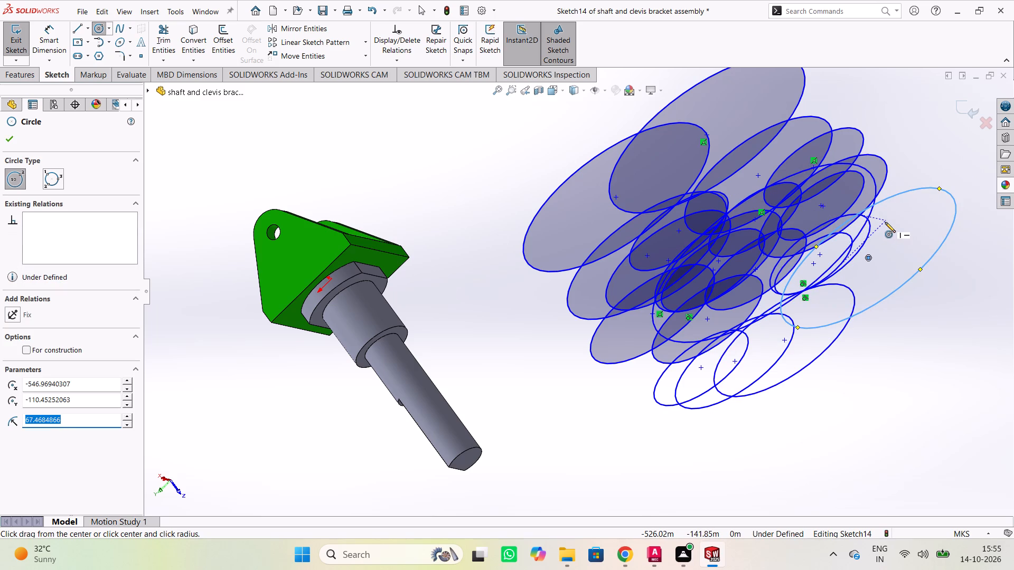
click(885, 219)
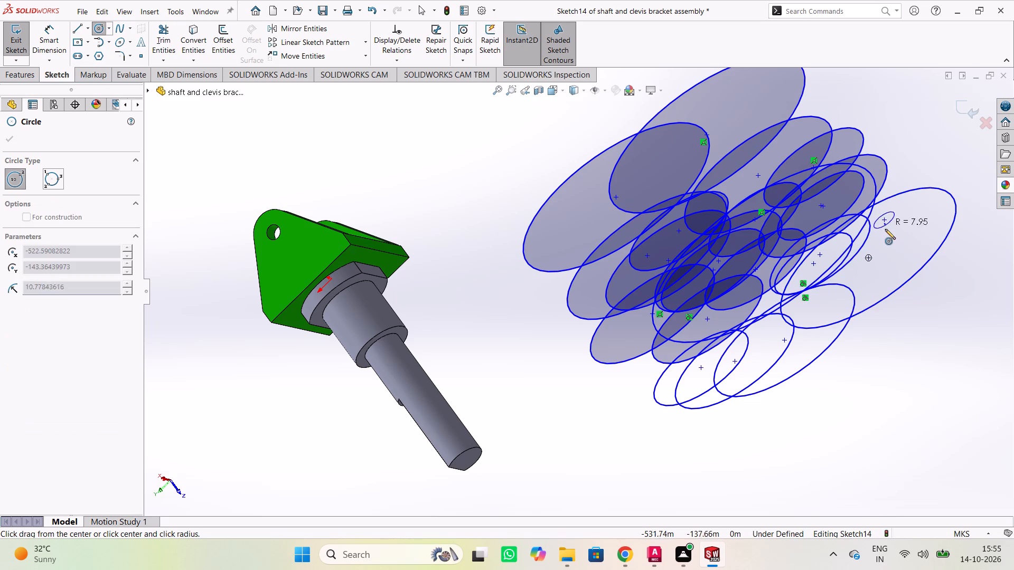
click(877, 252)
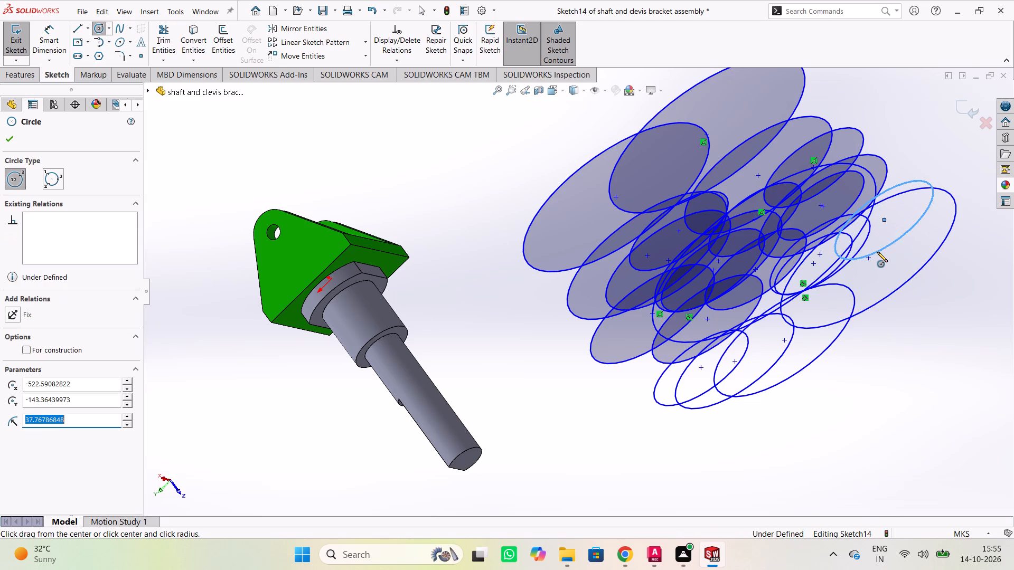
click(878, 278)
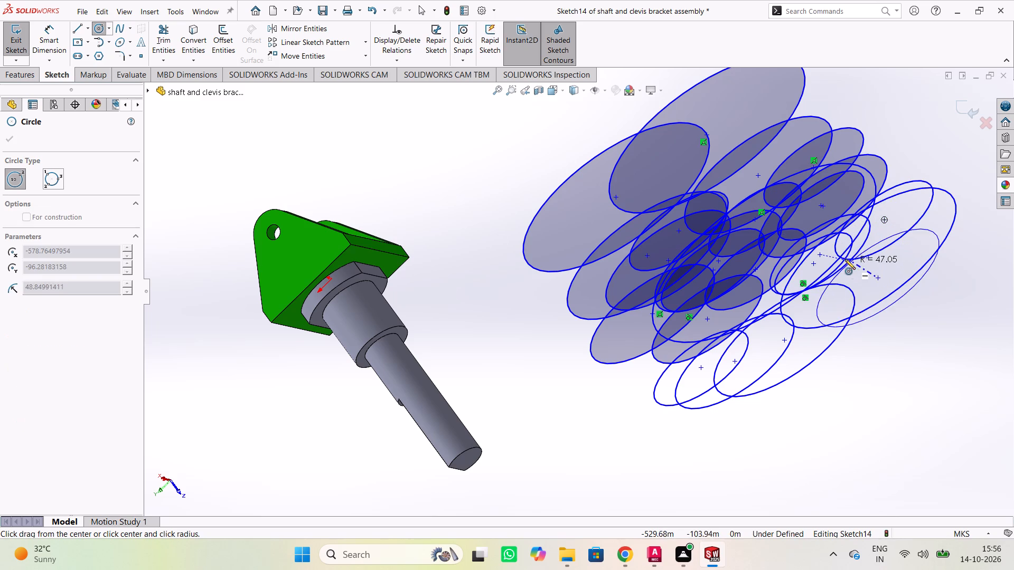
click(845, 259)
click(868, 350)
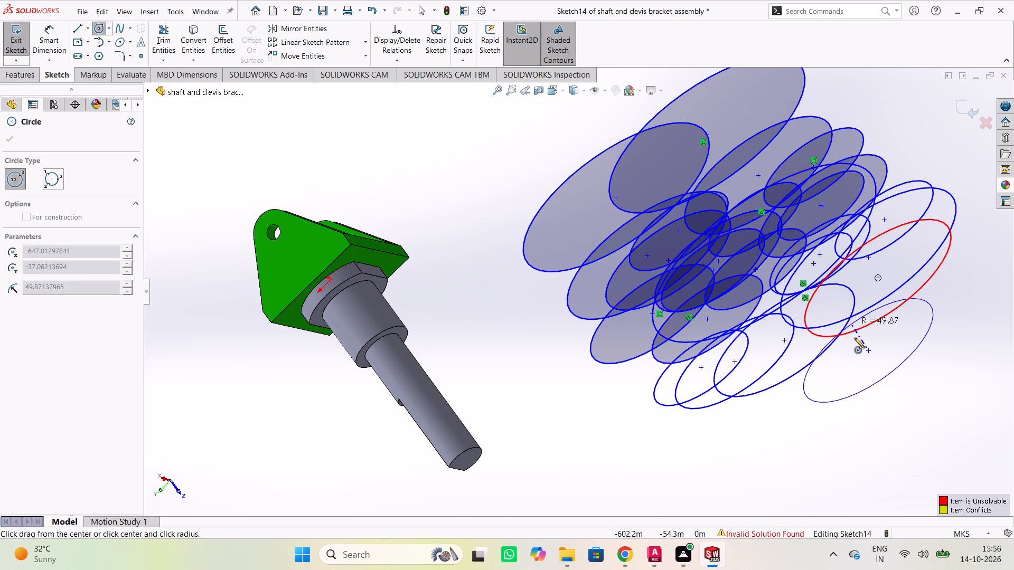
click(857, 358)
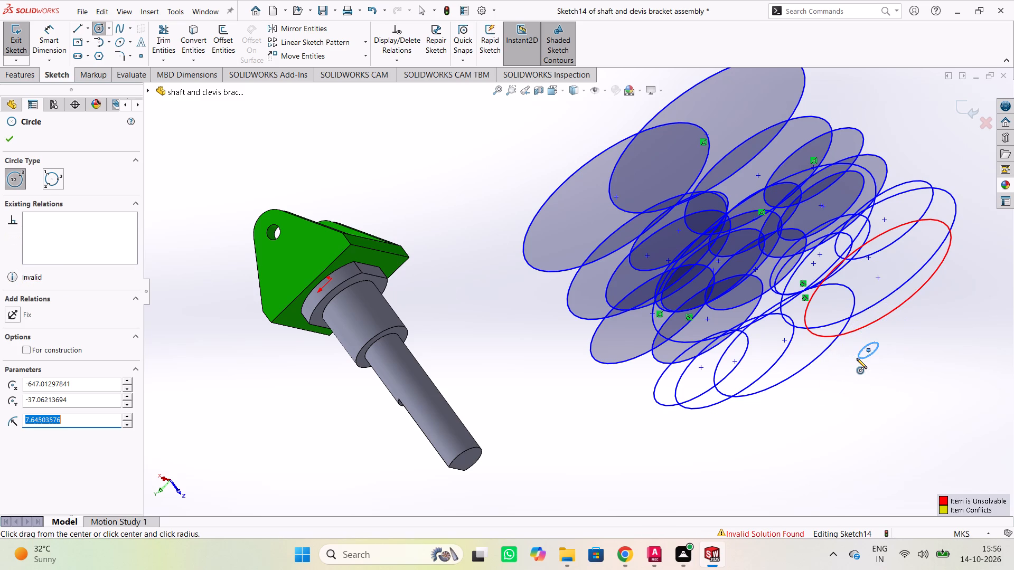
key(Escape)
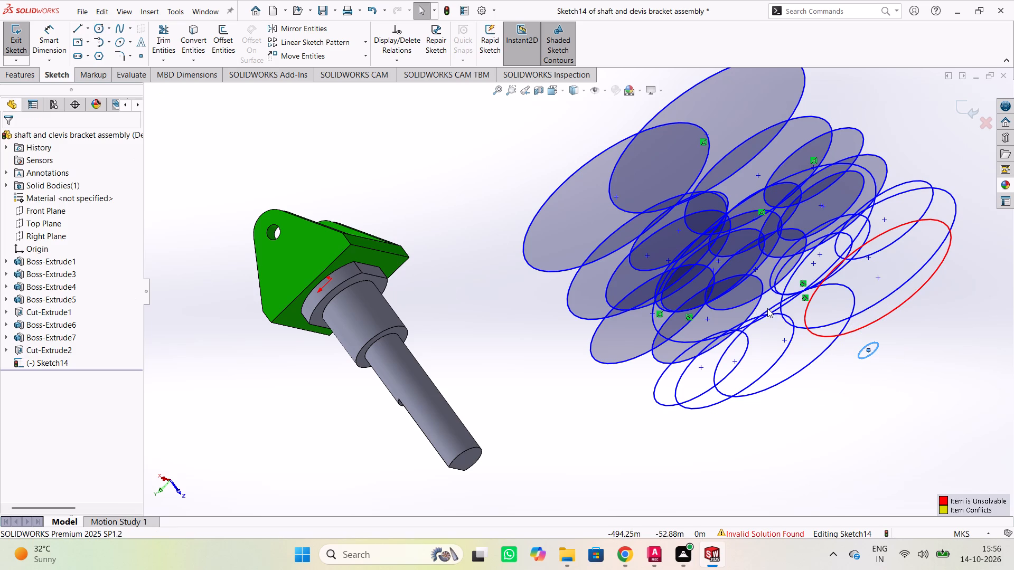
Delete all the freehand circles from the open sketch beside the part.
scroll(792, 314, down, 1)
scroll(792, 313, up, 4)
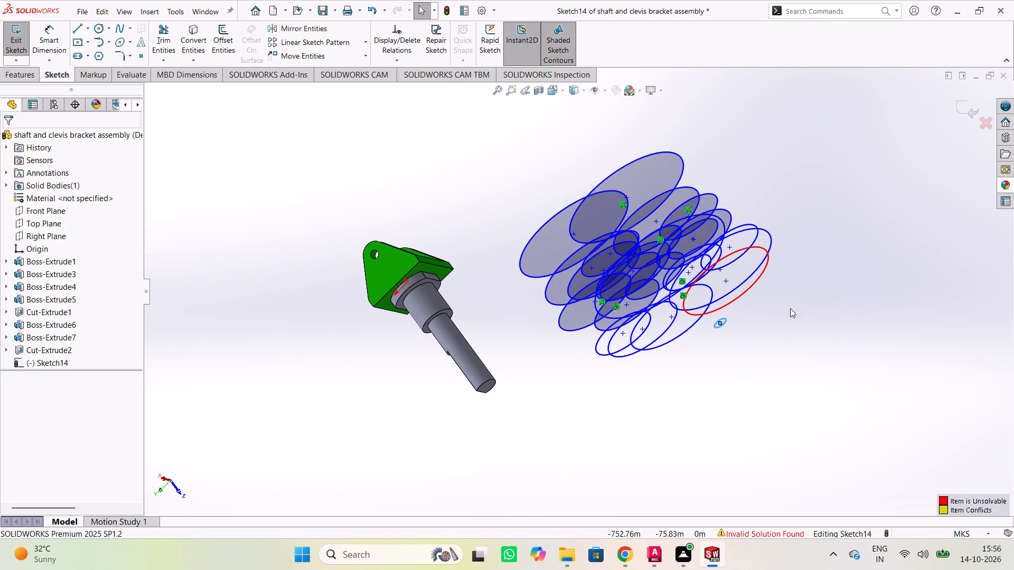
drag(618, 127, 675, 146)
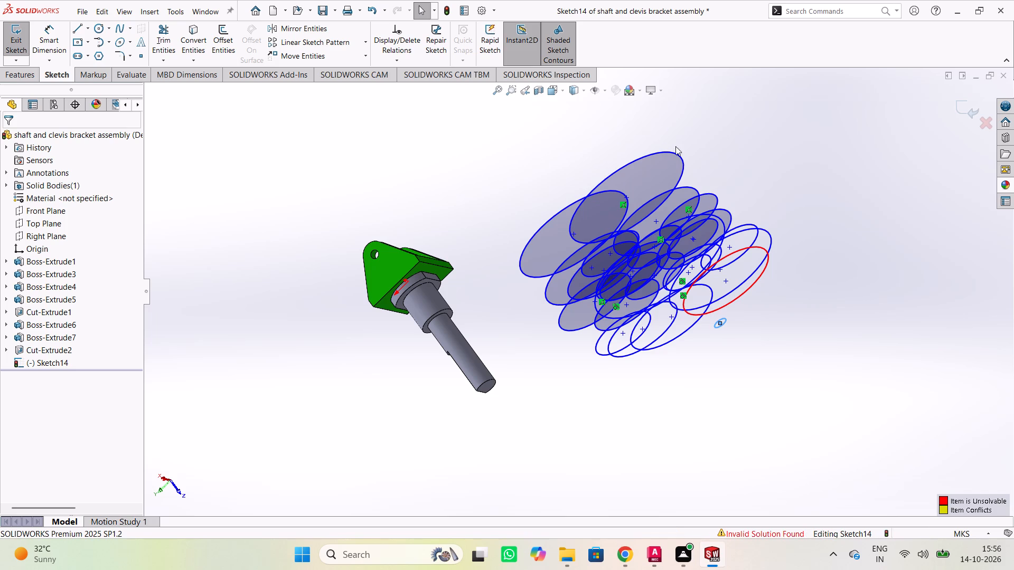
drag(675, 146, 773, 368)
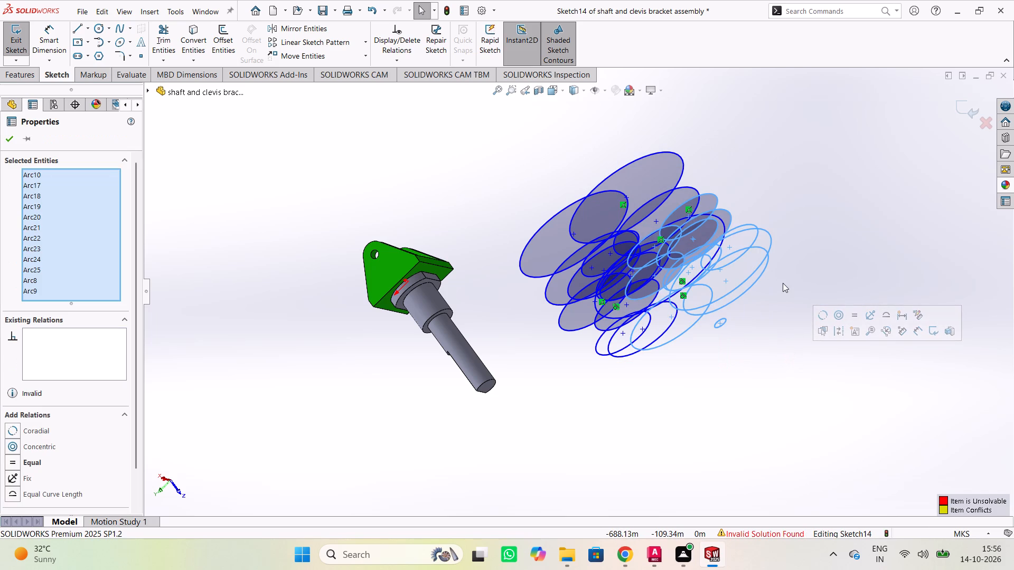
key(Delete)
drag(820, 237, 678, 155)
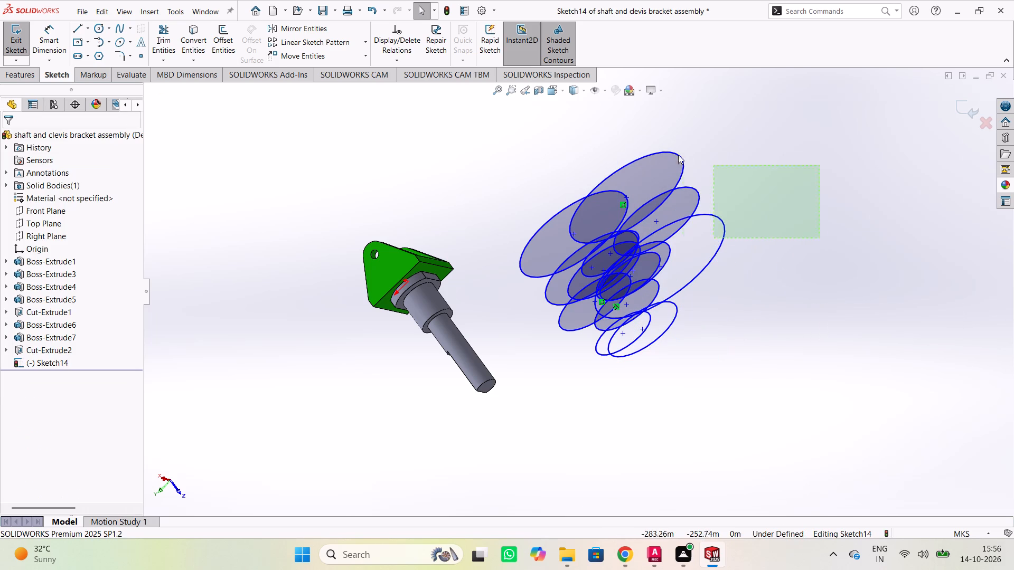
drag(678, 155, 598, 140)
key(Delete)
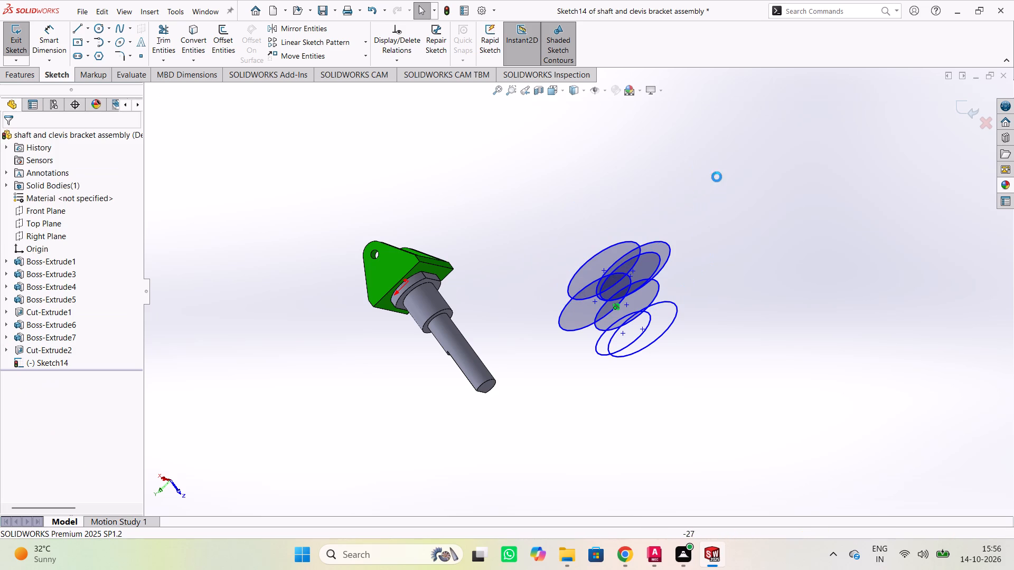
drag(721, 361, 543, 203)
key(Delete)
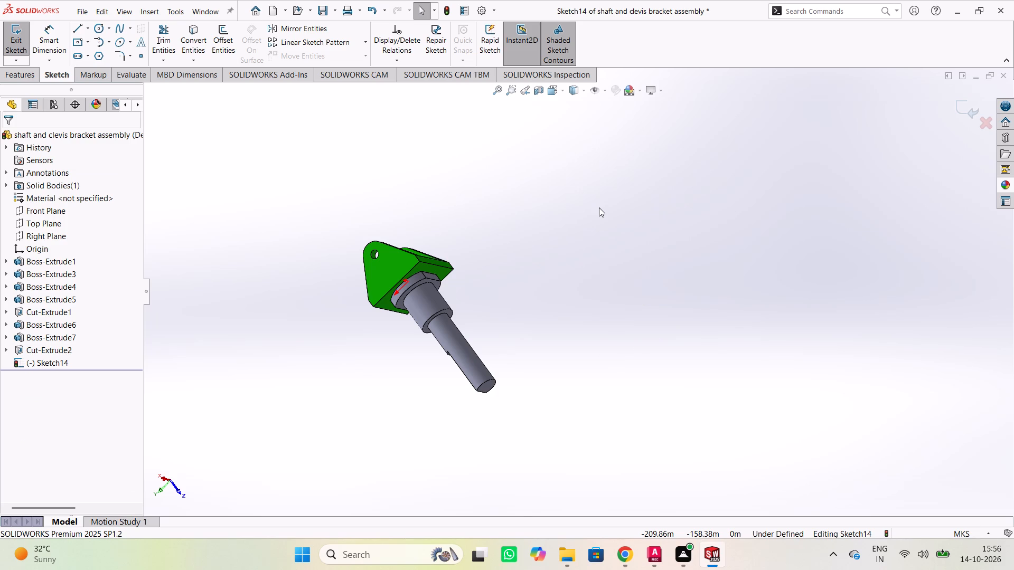
Examine the clevis bracket and stepped shank up close, from the shank end and from the fork side.
scroll(559, 211, down, 2)
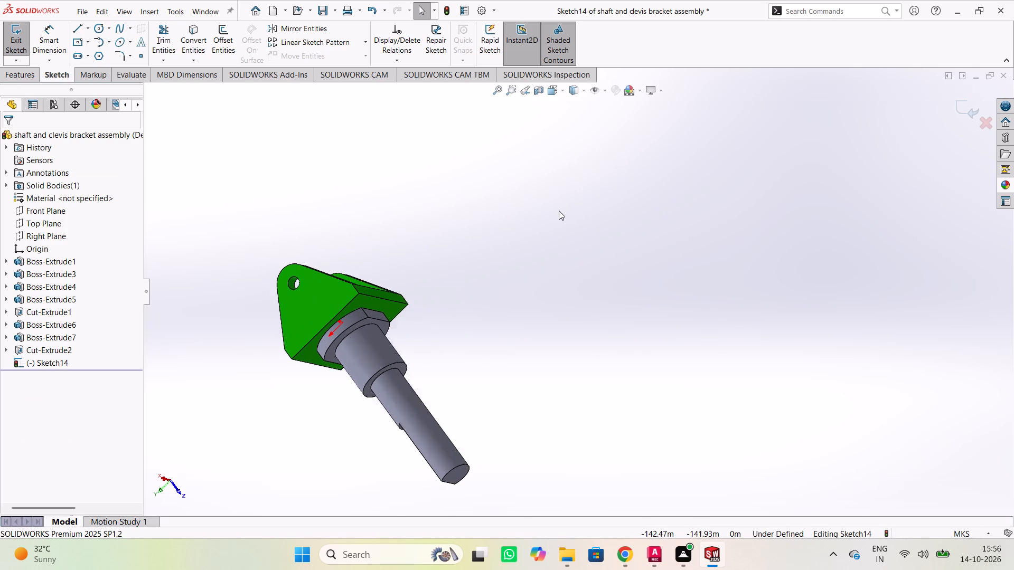
scroll(559, 211, down, 1)
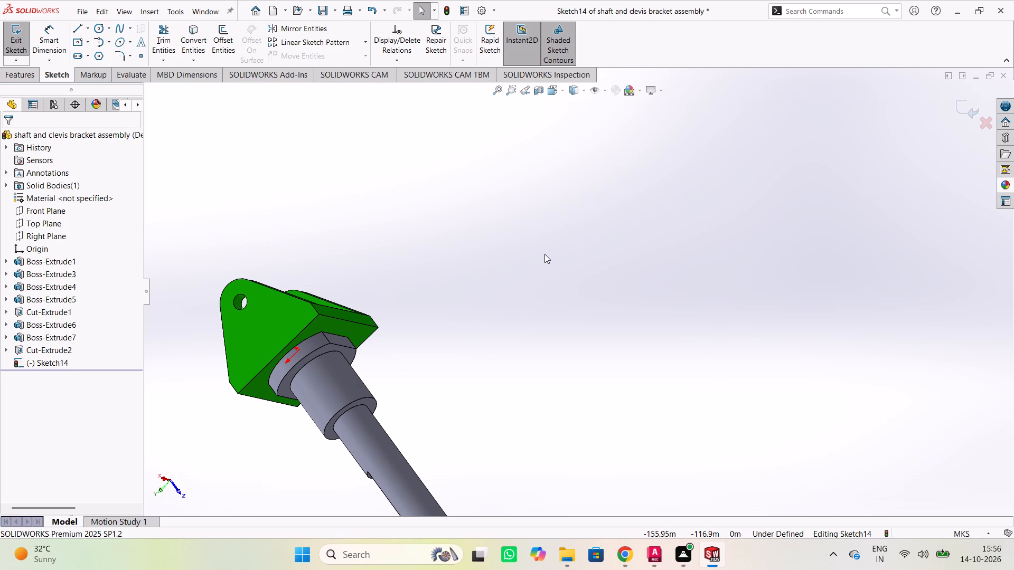
scroll(542, 254, down, 2)
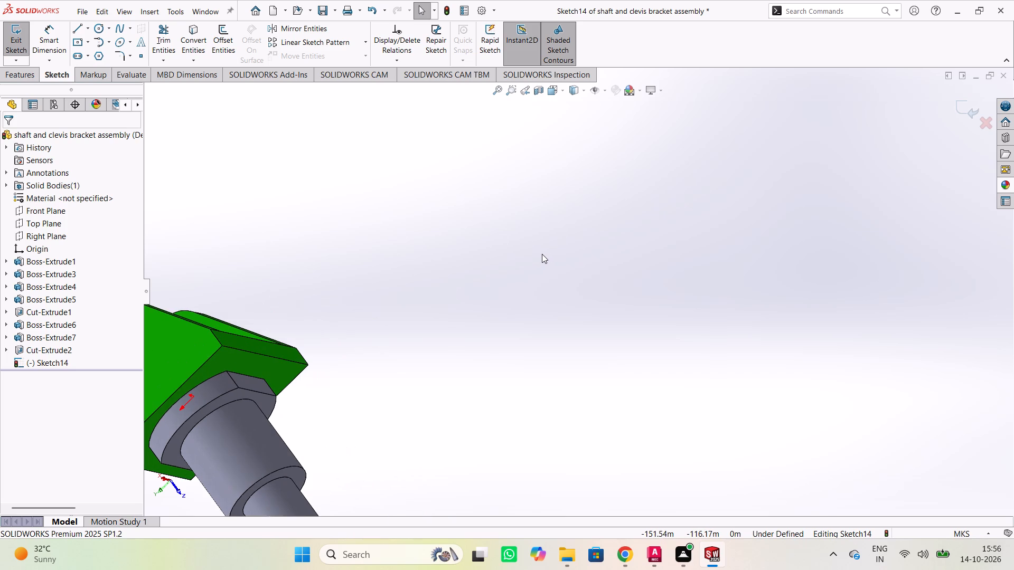
scroll(542, 254, up, 7)
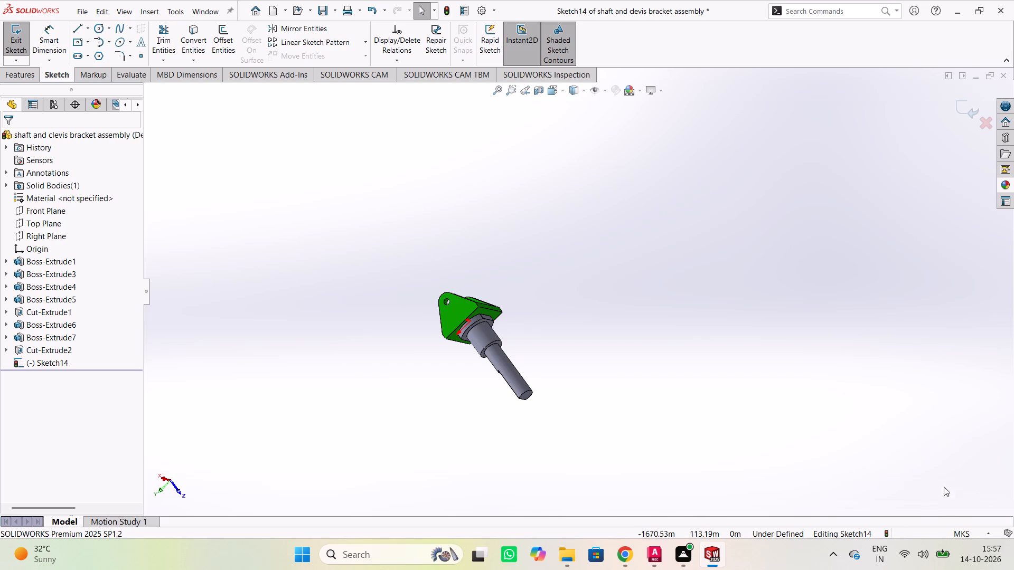
middle_drag(724, 339, 634, 359)
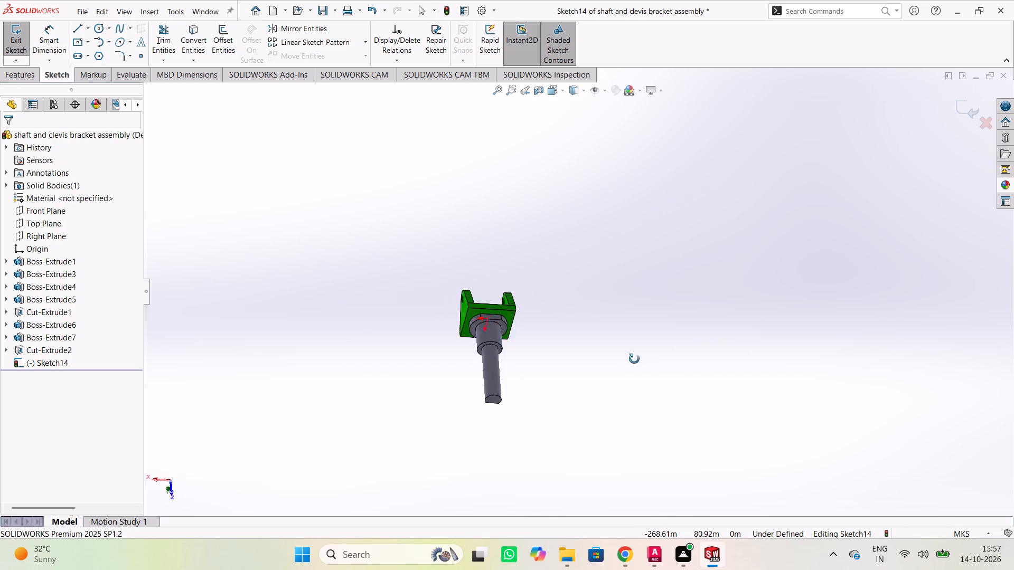
middle_drag(634, 359, 657, 264)
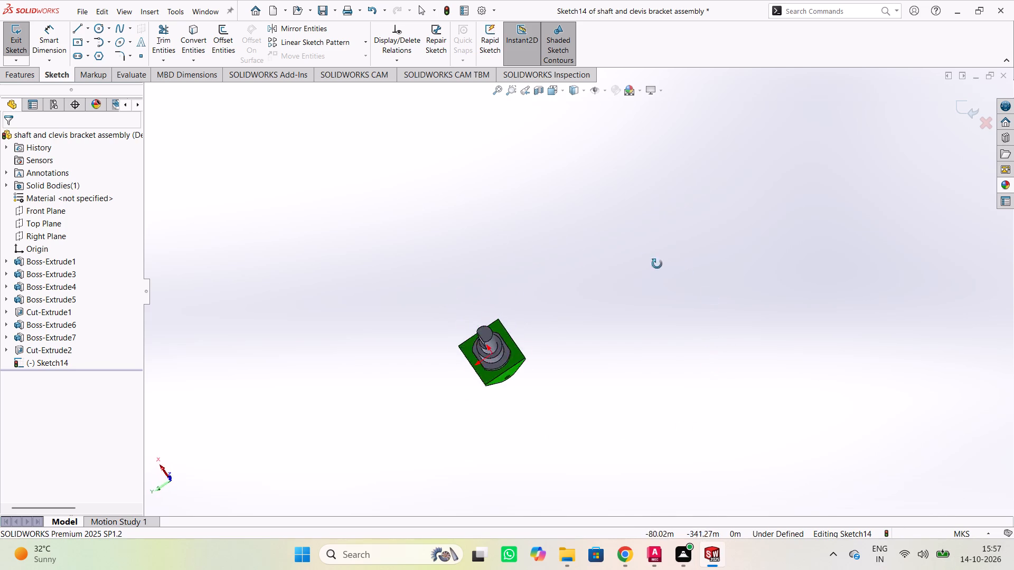
middle_drag(657, 264, 453, 307)
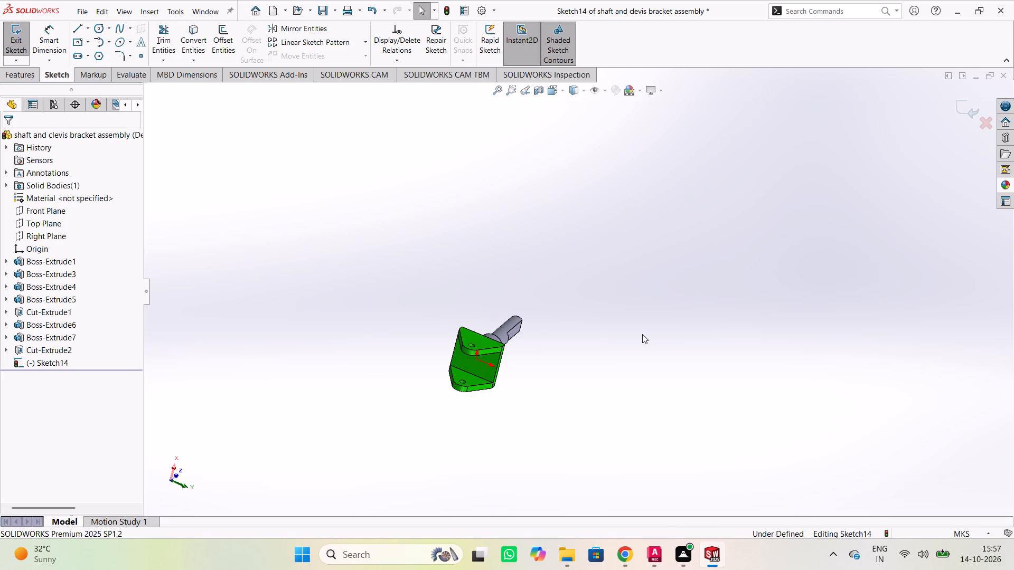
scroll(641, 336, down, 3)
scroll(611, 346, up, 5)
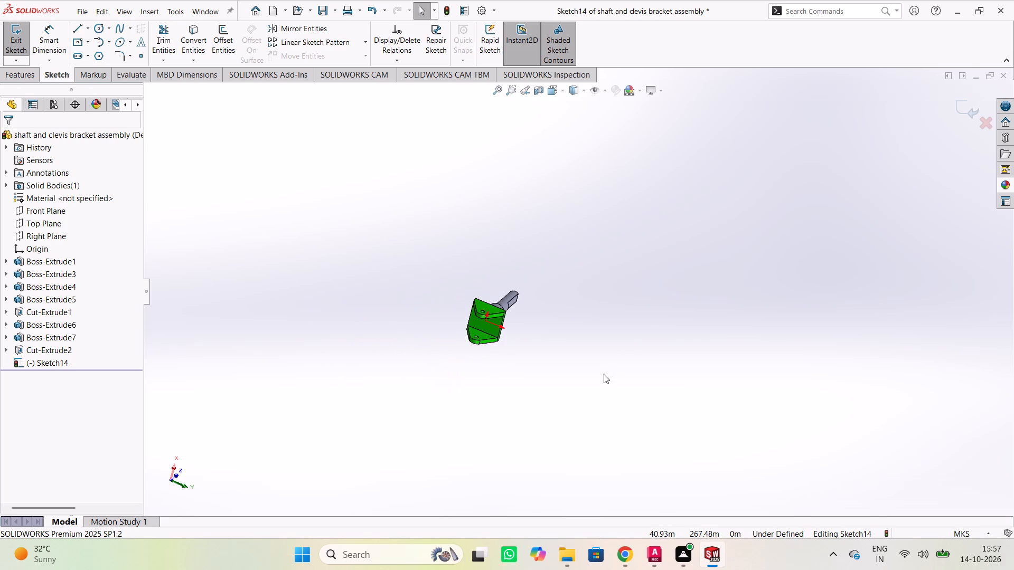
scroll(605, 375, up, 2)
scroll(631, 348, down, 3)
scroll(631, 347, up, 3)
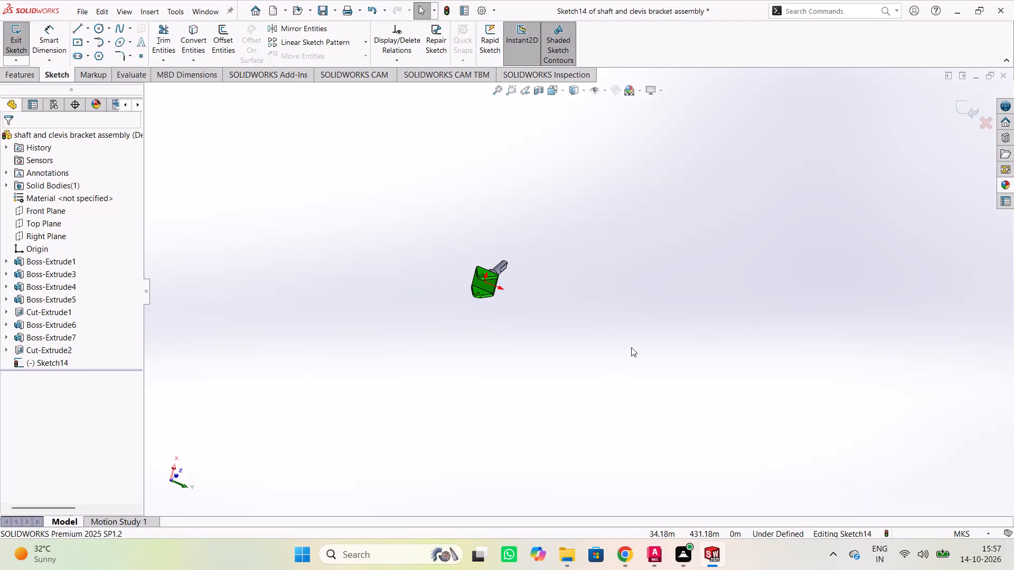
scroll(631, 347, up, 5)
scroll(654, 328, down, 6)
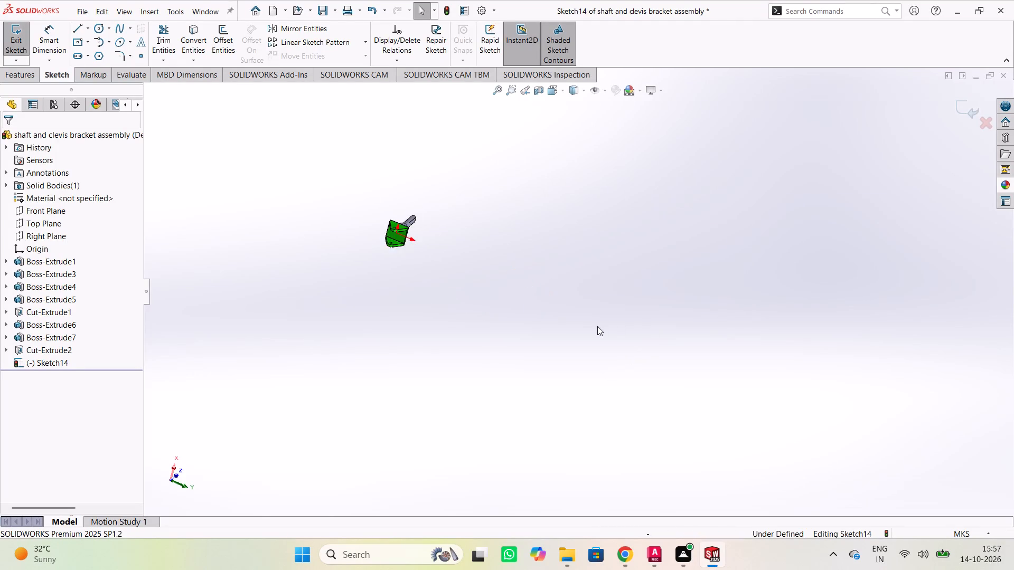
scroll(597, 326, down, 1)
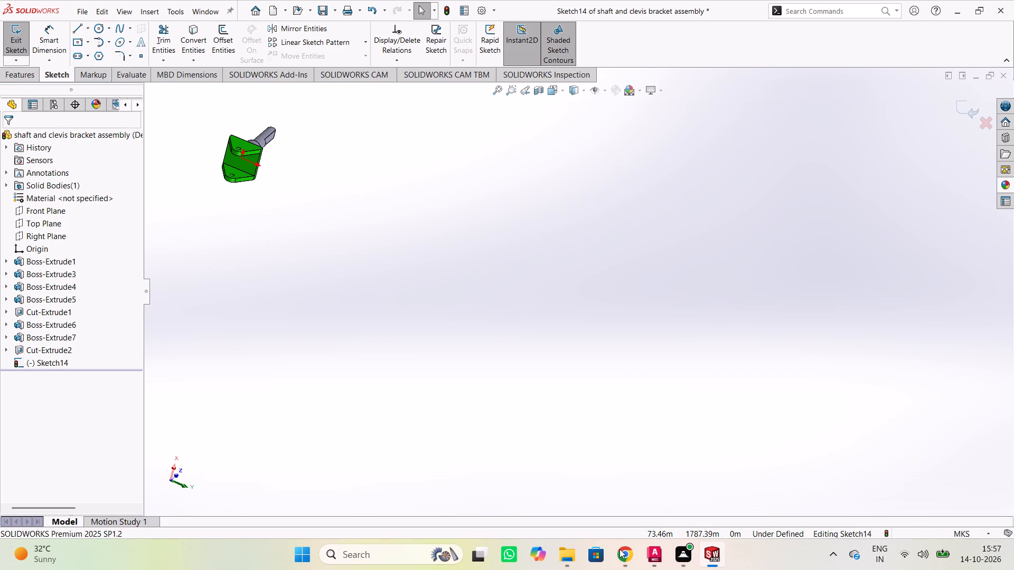
Examine the clevis bracket up close from the fork opening around to the flat-cut end of the shank.
scroll(254, 193, down, 2)
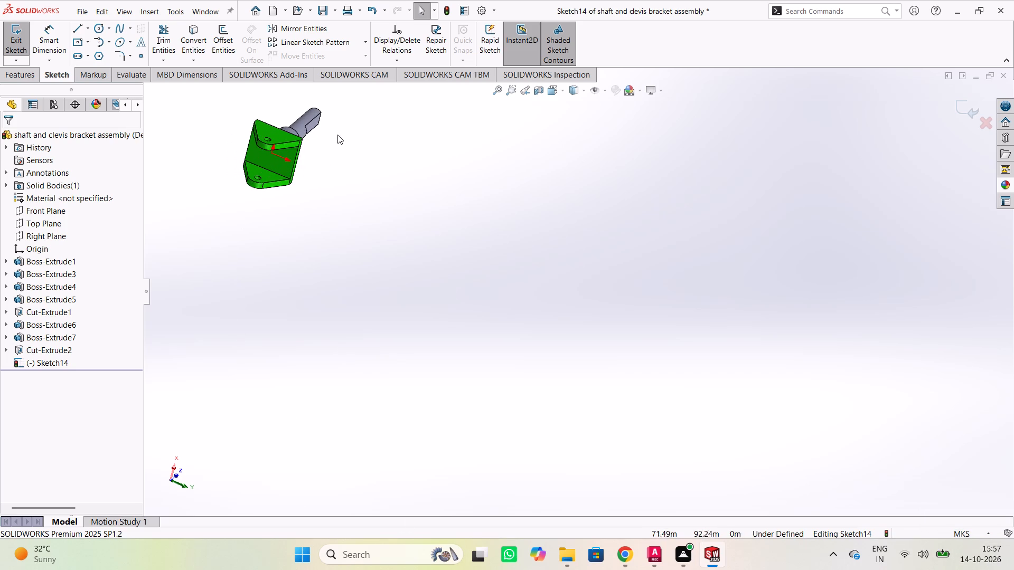
scroll(339, 134, down, 4)
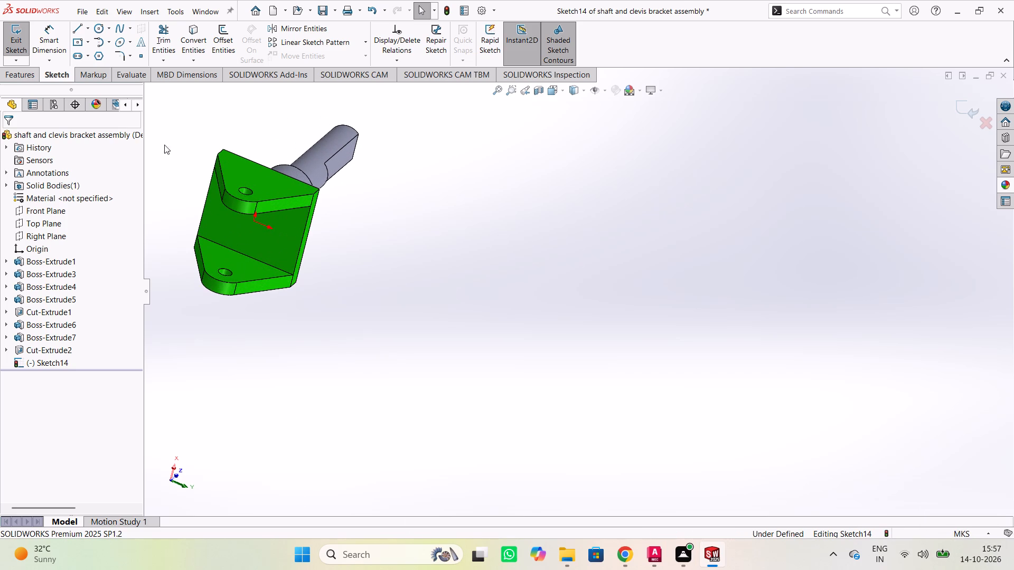
middle_click(192, 115)
scroll(250, 160, down, 2)
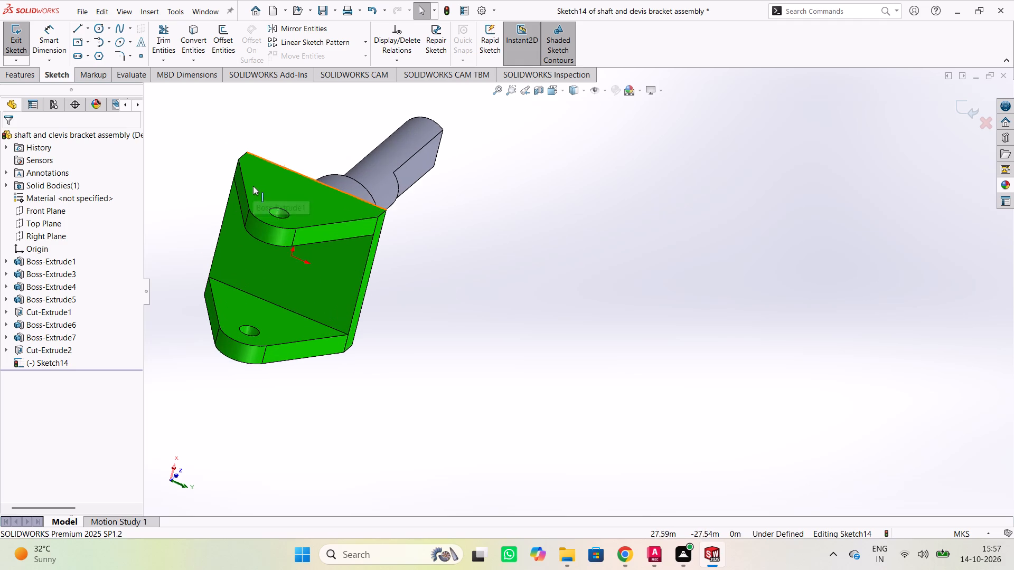
scroll(267, 184, down, 2)
scroll(390, 149, up, 1)
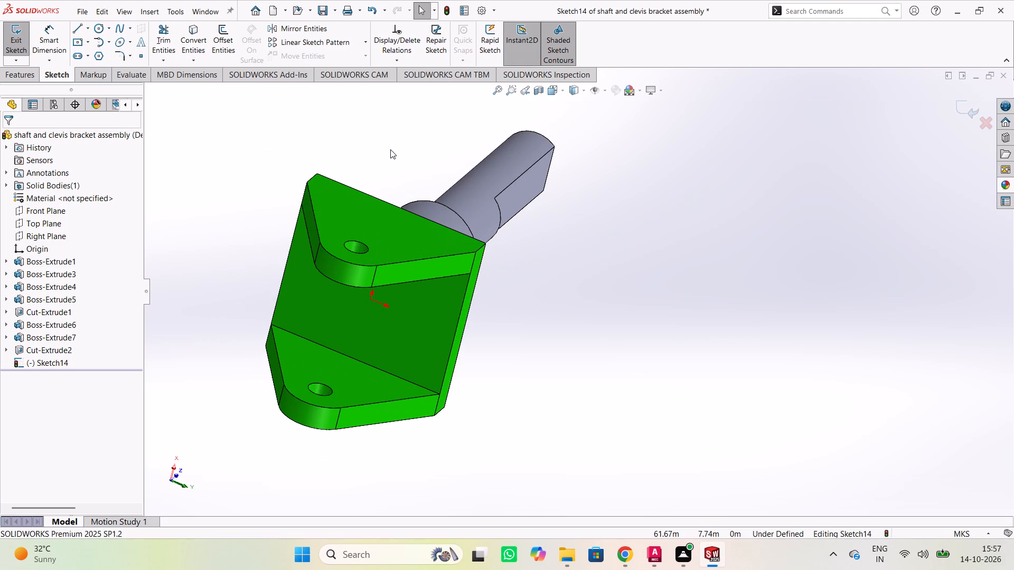
middle_drag(390, 149, 487, 181)
middle_drag(471, 195, 486, 196)
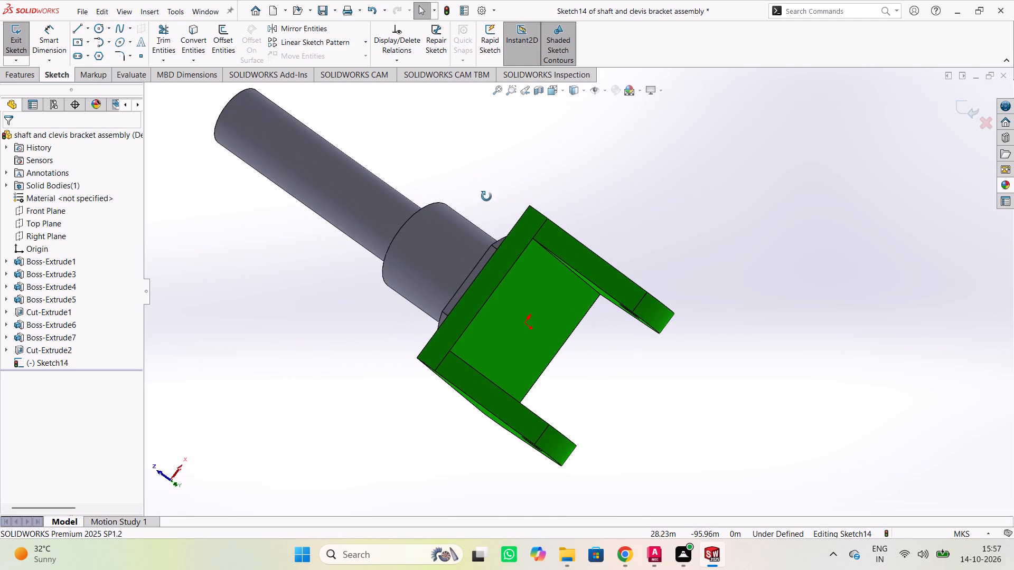
middle_drag(486, 196, 604, 246)
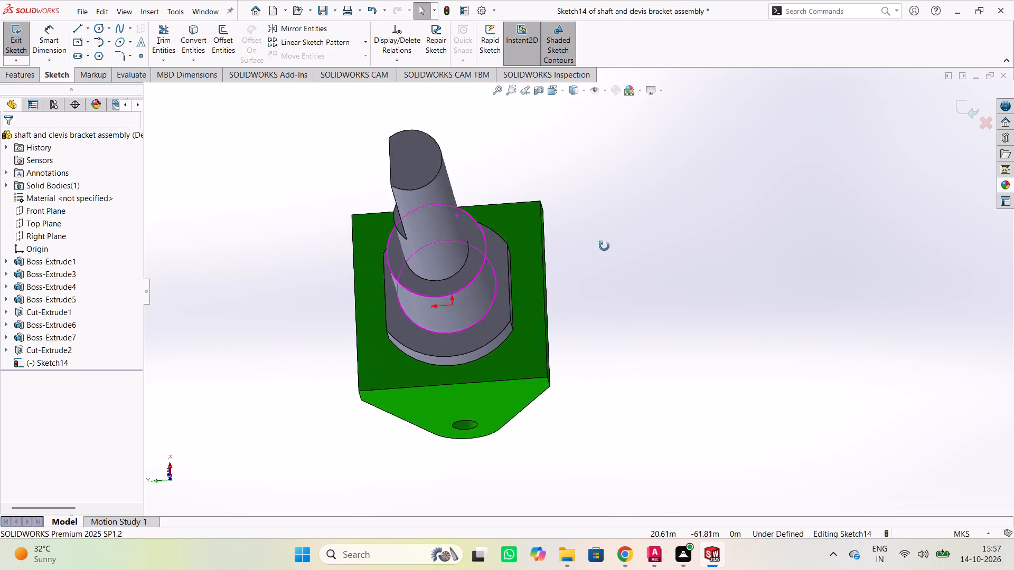
middle_drag(604, 246, 664, 249)
scroll(647, 281, down, 1)
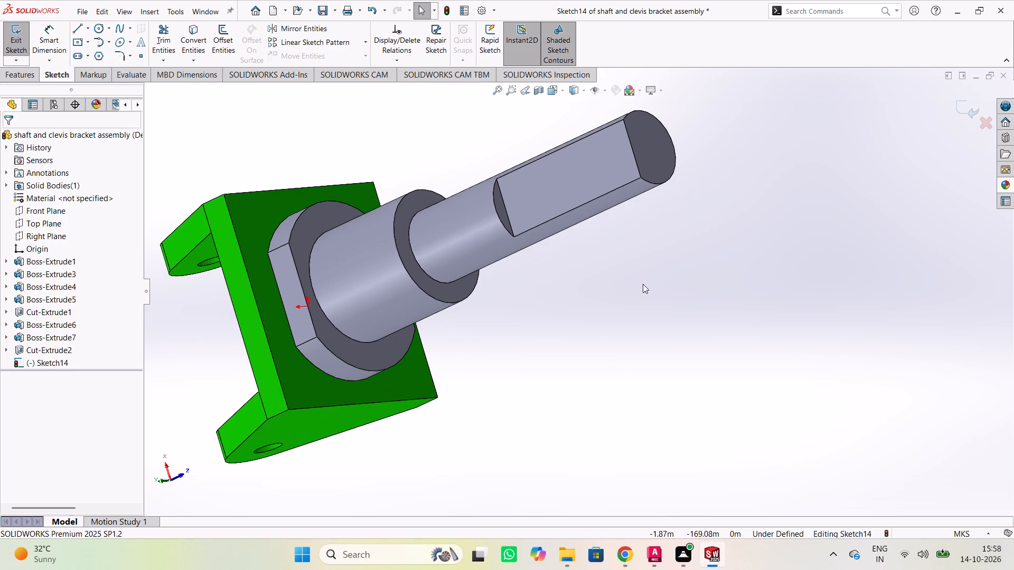
scroll(619, 300, down, 1)
scroll(605, 301, up, 1)
scroll(541, 306, up, 1)
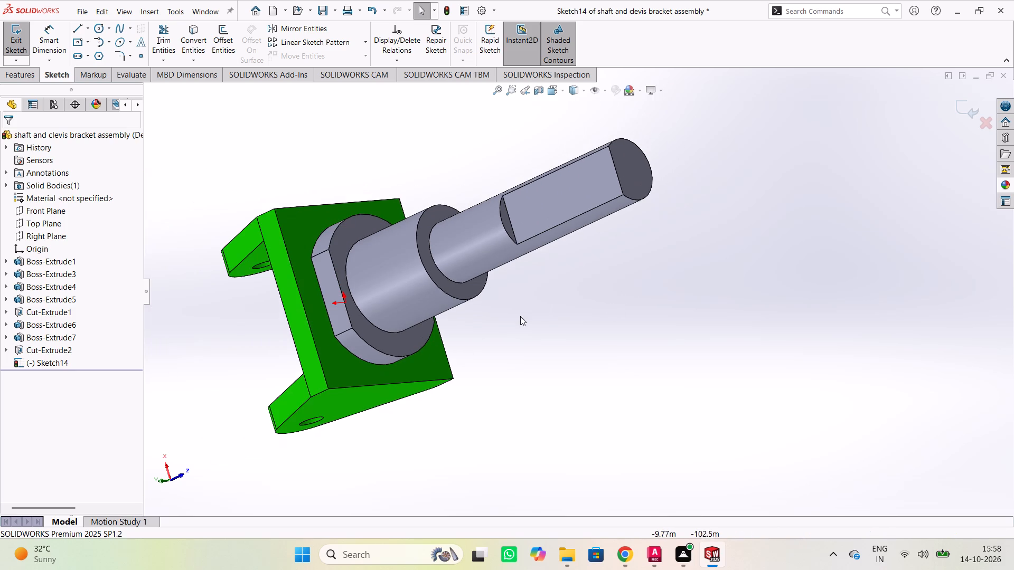
Examine the shank's flats and collar, and the drilled fork ears, from several side angles.
middle_drag(520, 332, 596, 341)
middle_drag(593, 311, 515, 415)
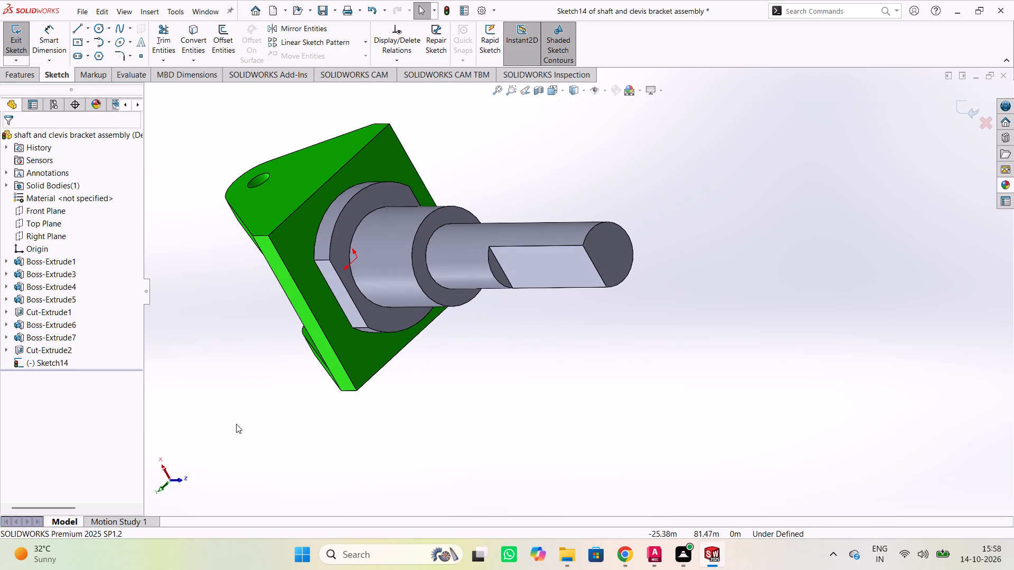
middle_drag(228, 394, 271, 249)
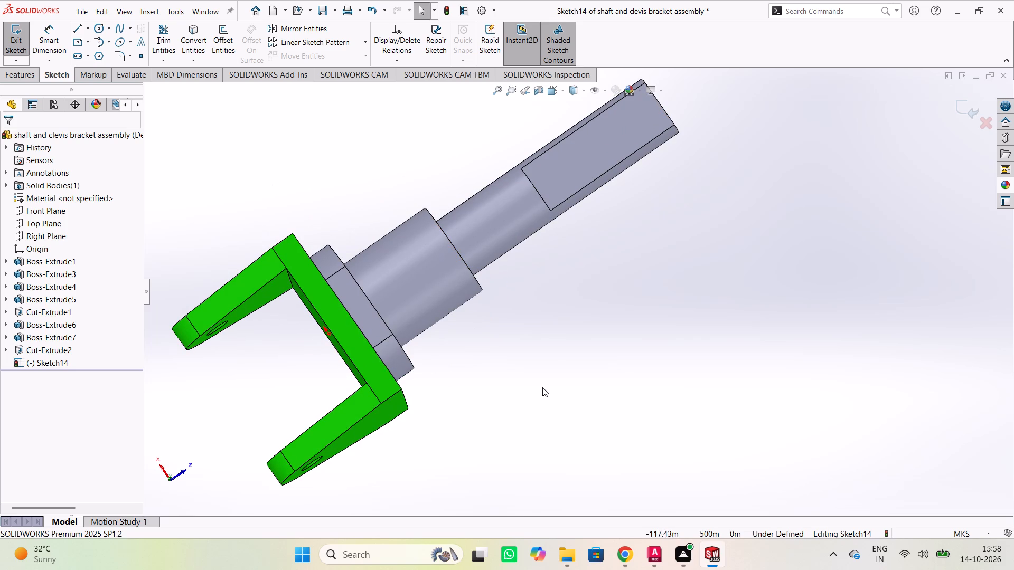
middle_drag(542, 388, 551, 325)
middle_drag(549, 394, 532, 364)
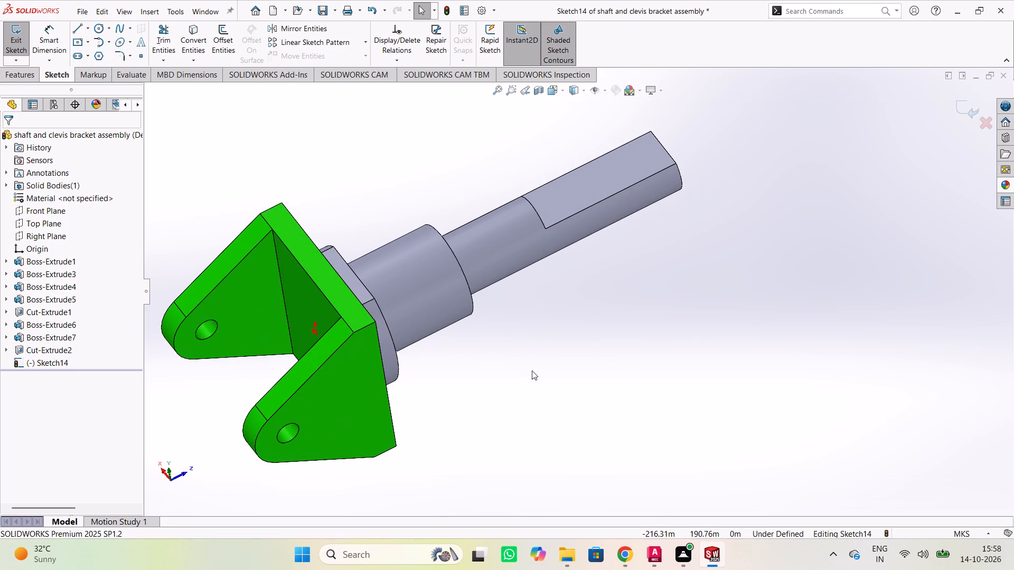
middle_drag(531, 438, 517, 391)
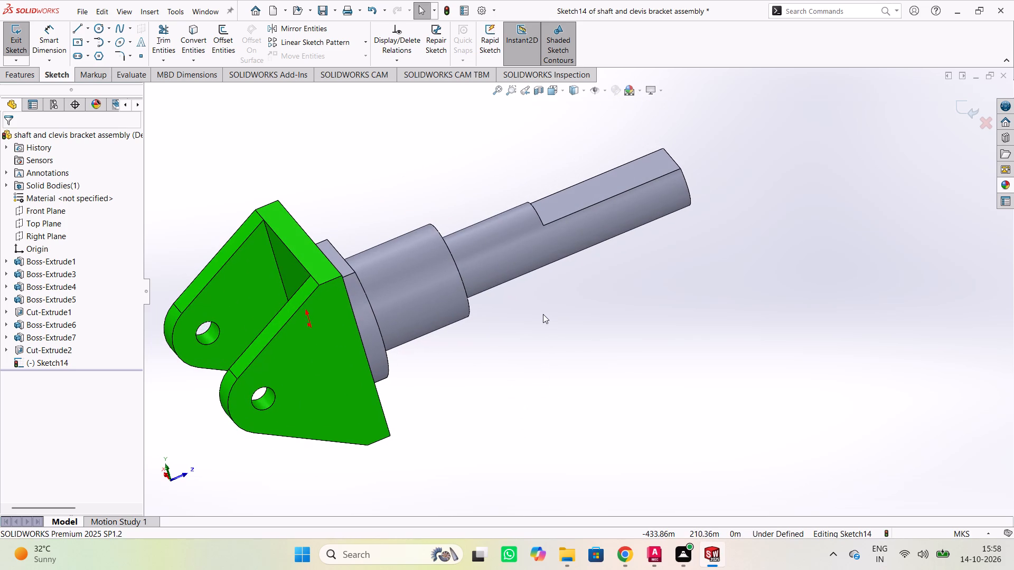
scroll(532, 306, down, 1)
scroll(531, 306, up, 2)
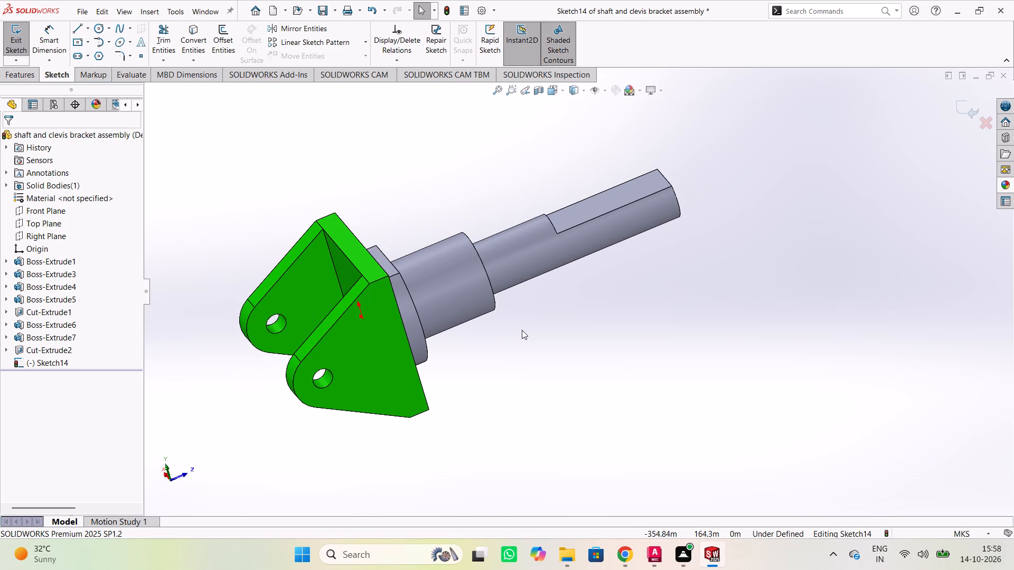
scroll(539, 363, down, 1)
scroll(539, 363, up, 2)
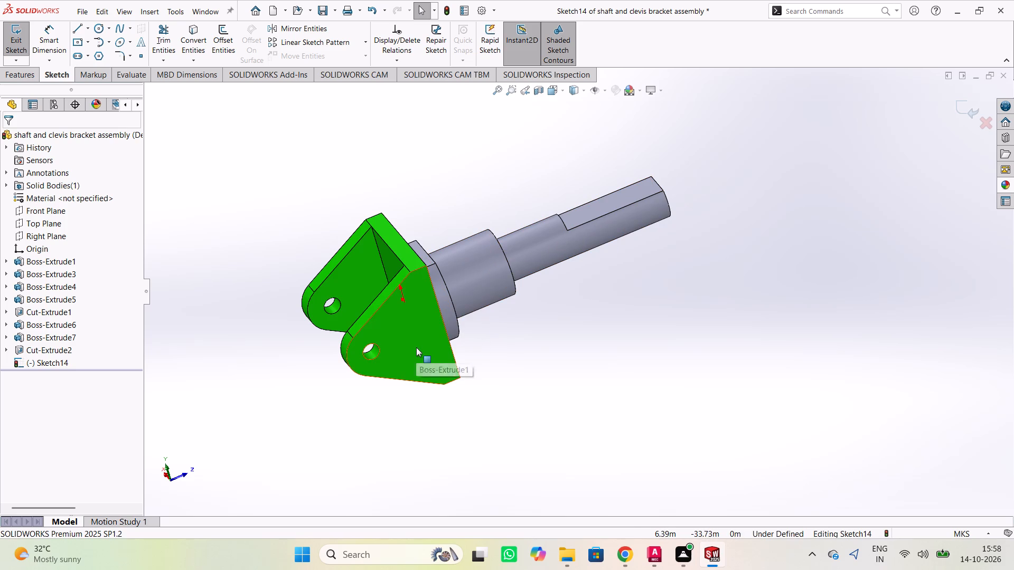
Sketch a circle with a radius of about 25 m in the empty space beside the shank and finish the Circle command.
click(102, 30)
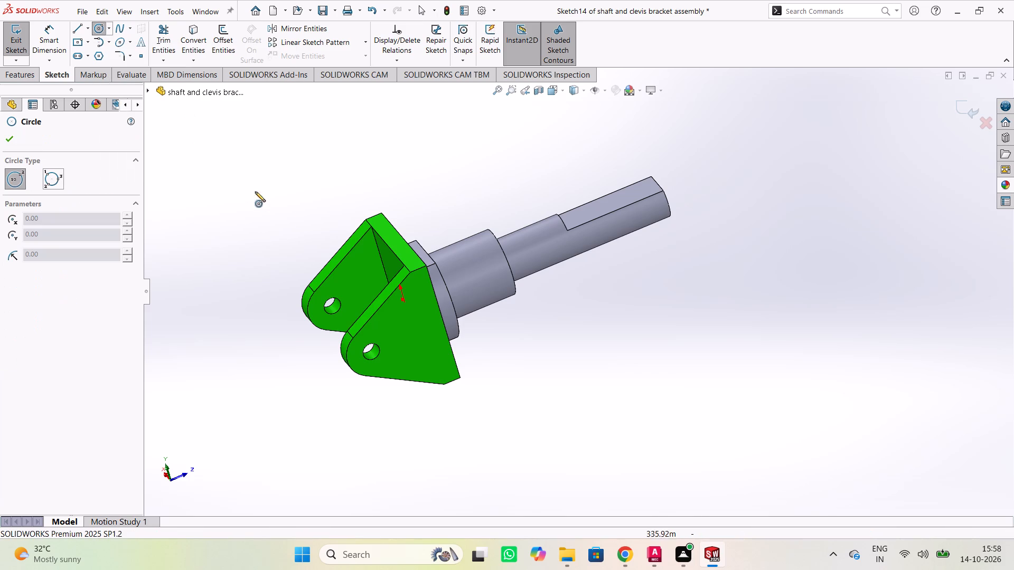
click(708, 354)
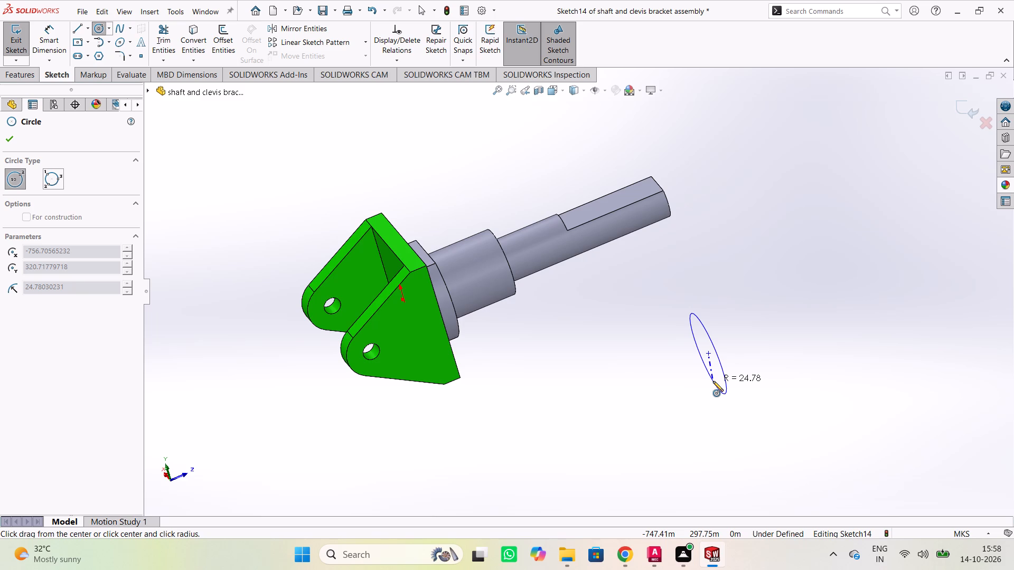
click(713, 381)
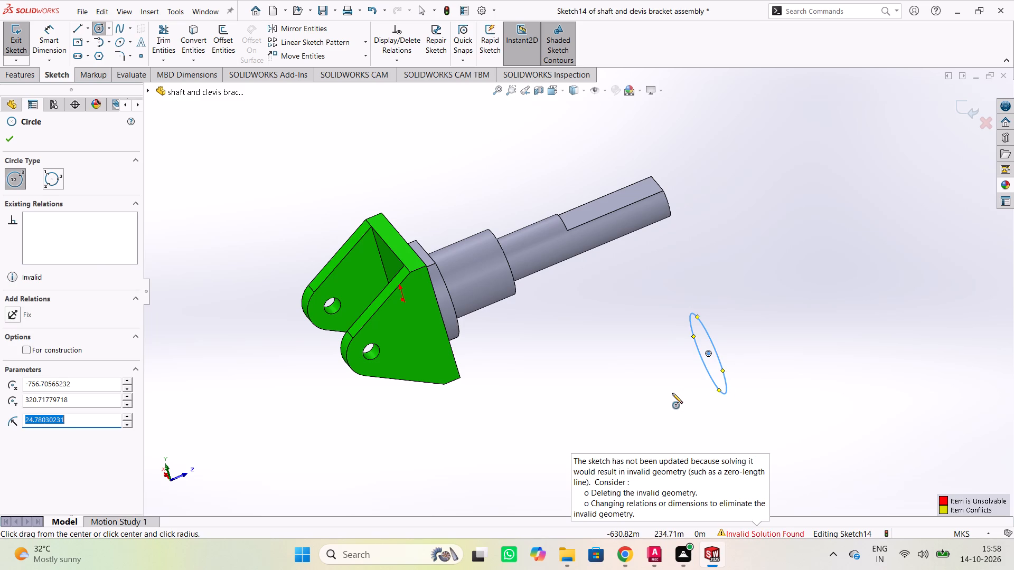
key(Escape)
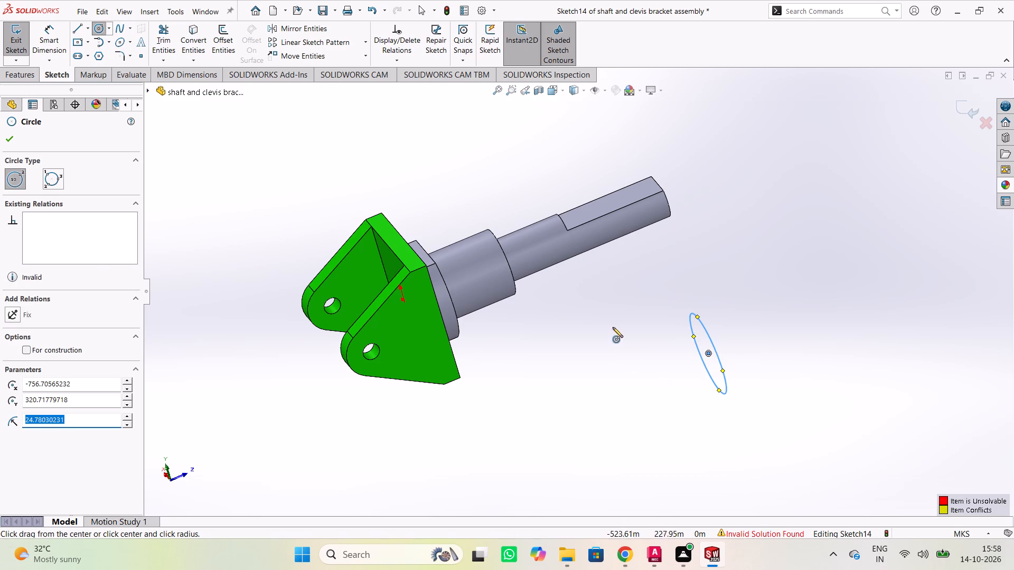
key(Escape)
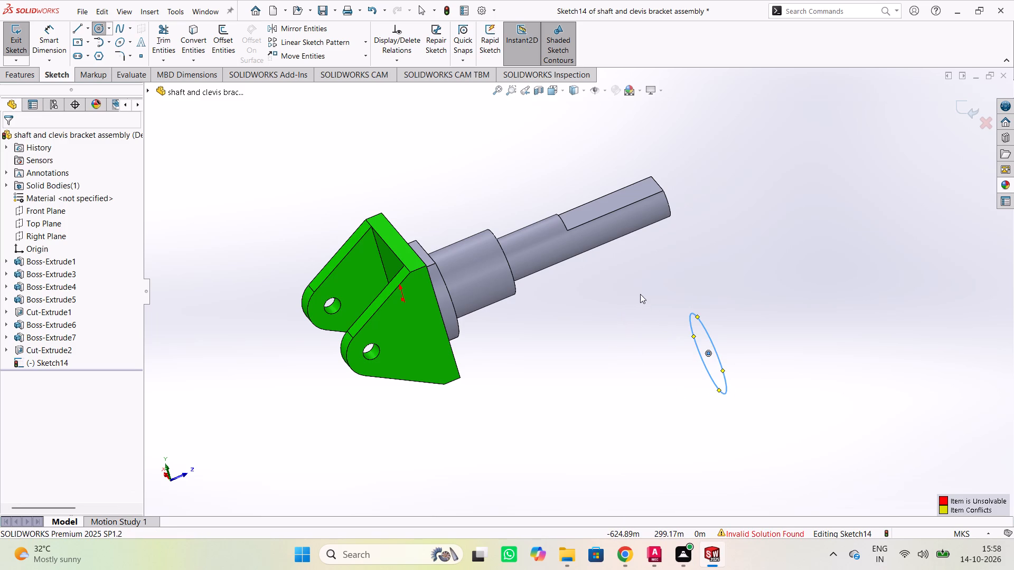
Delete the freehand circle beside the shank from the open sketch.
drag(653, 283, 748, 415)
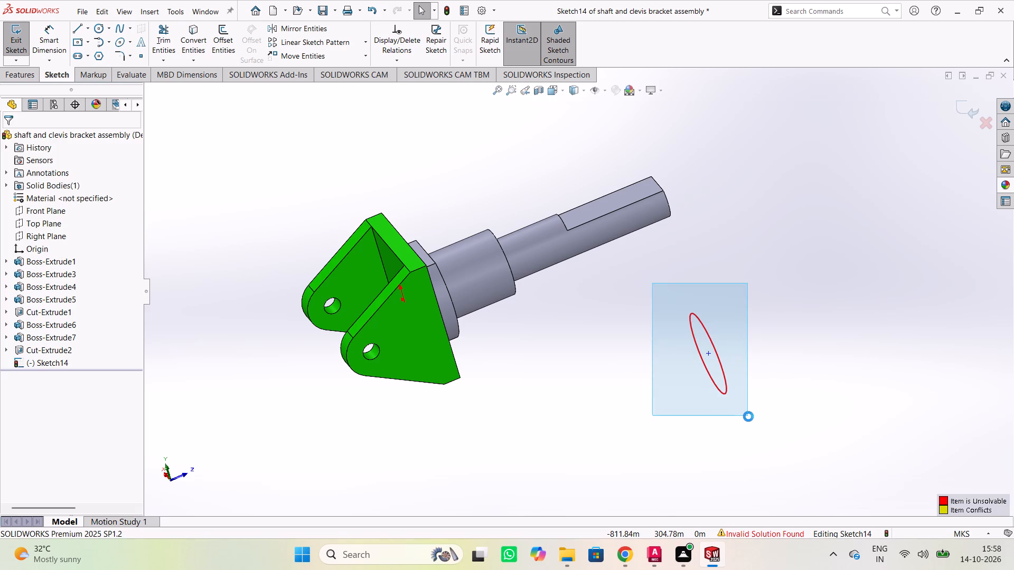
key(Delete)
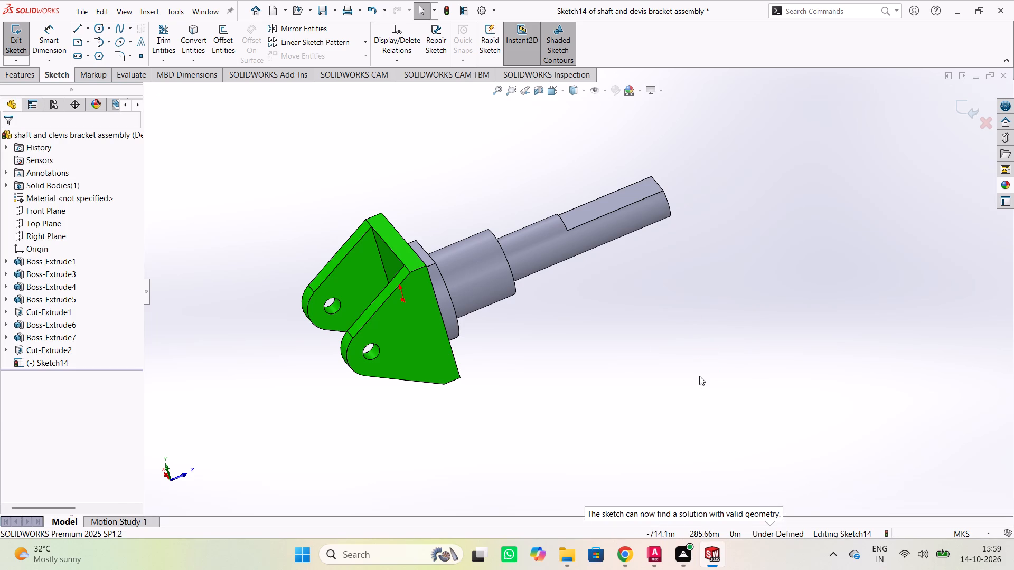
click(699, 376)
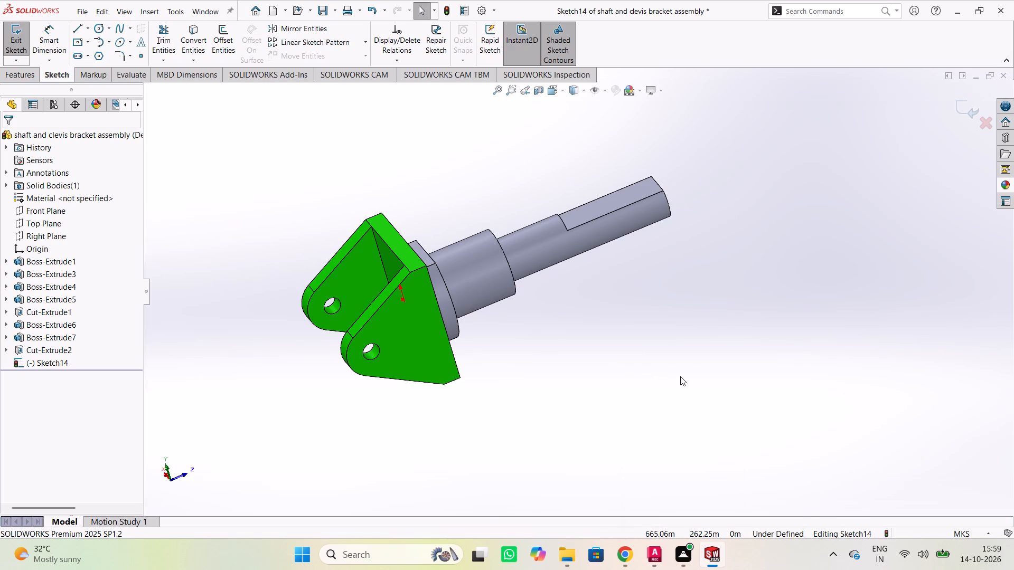
Save the part as "shaft and clevis bracket assembly", deleting the empty sketch, replacing the existing part file and rebuilding the document.
key(ctrl+7)
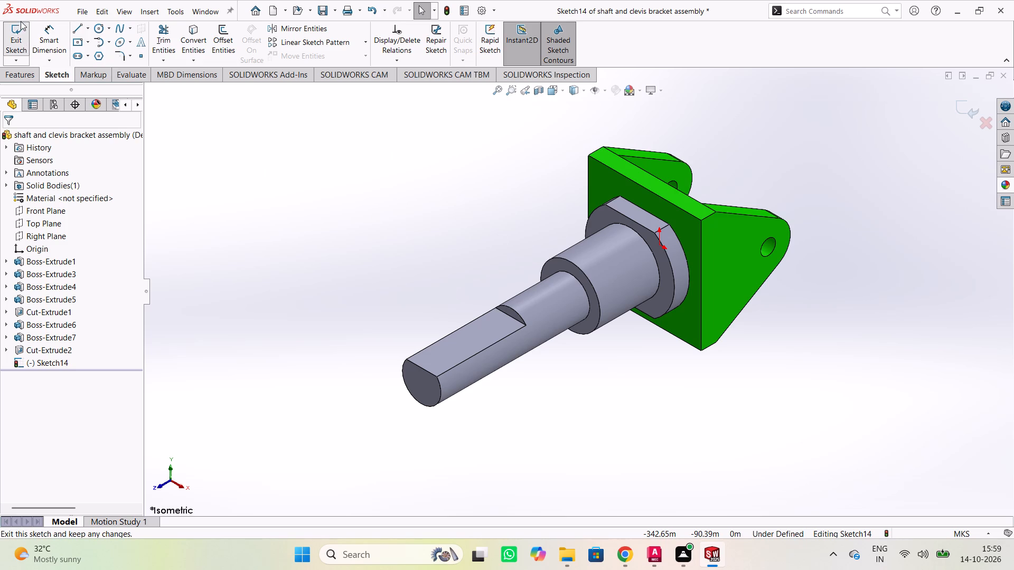
click(85, 8)
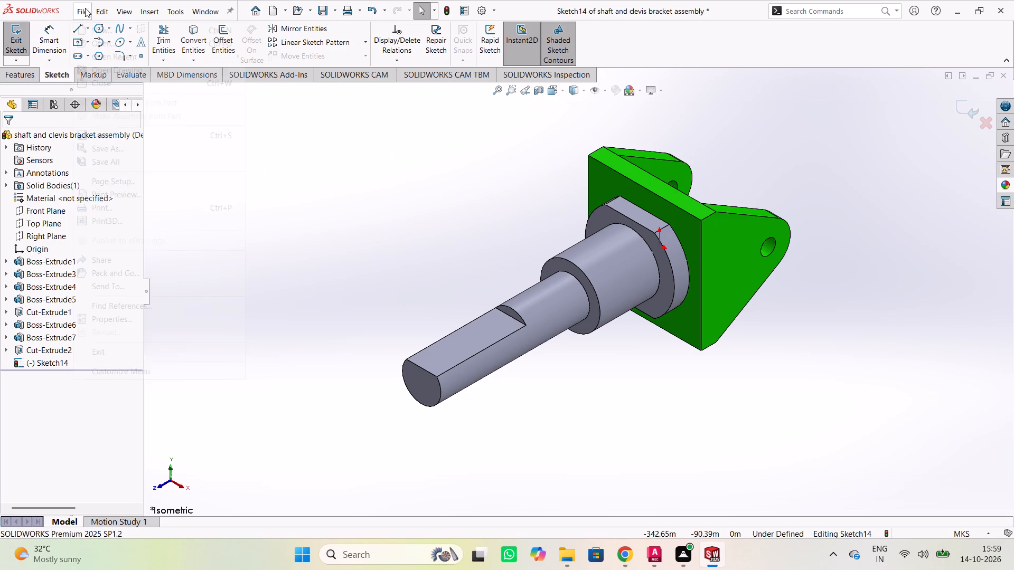
click(81, 15)
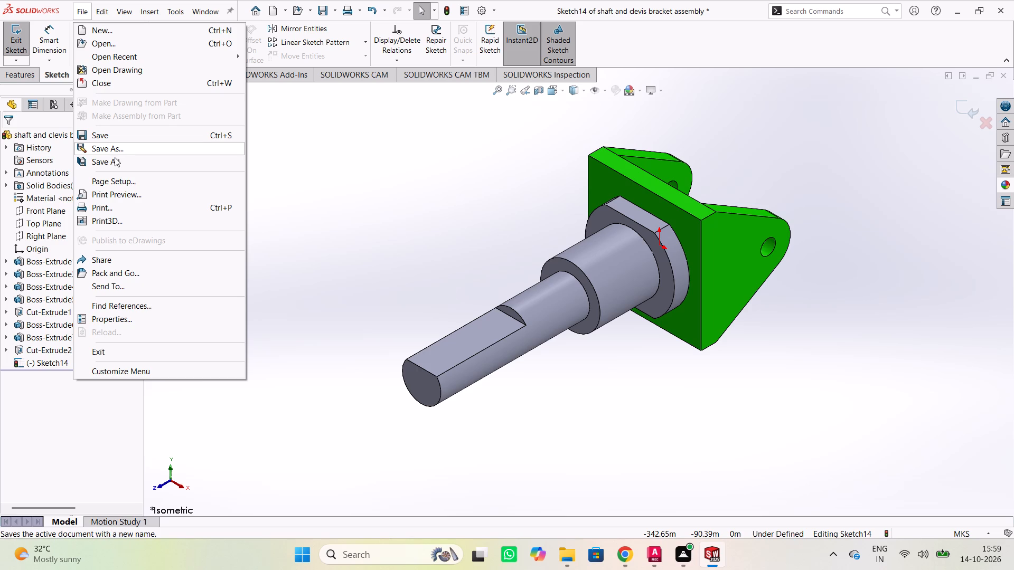
click(118, 151)
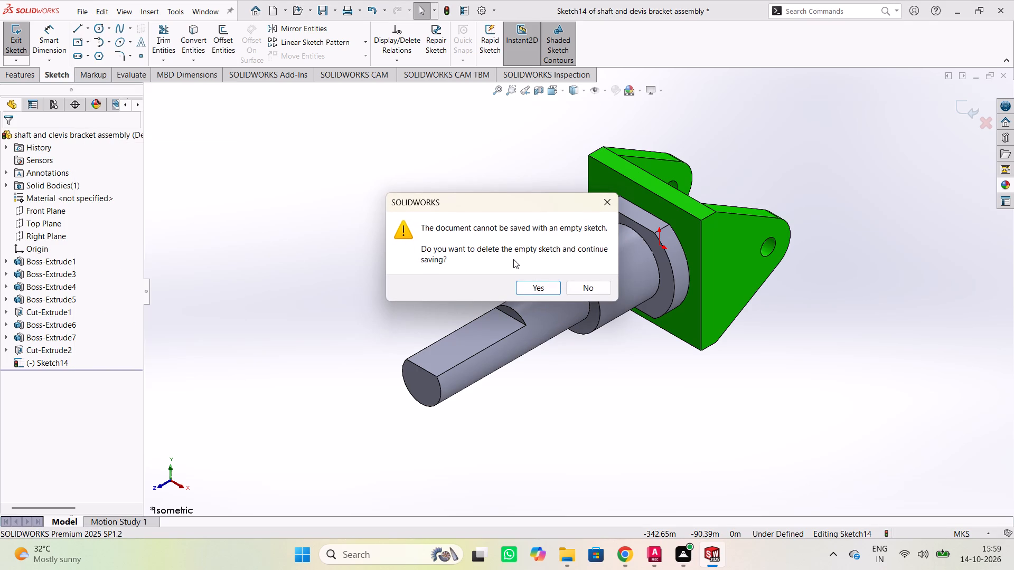
click(541, 286)
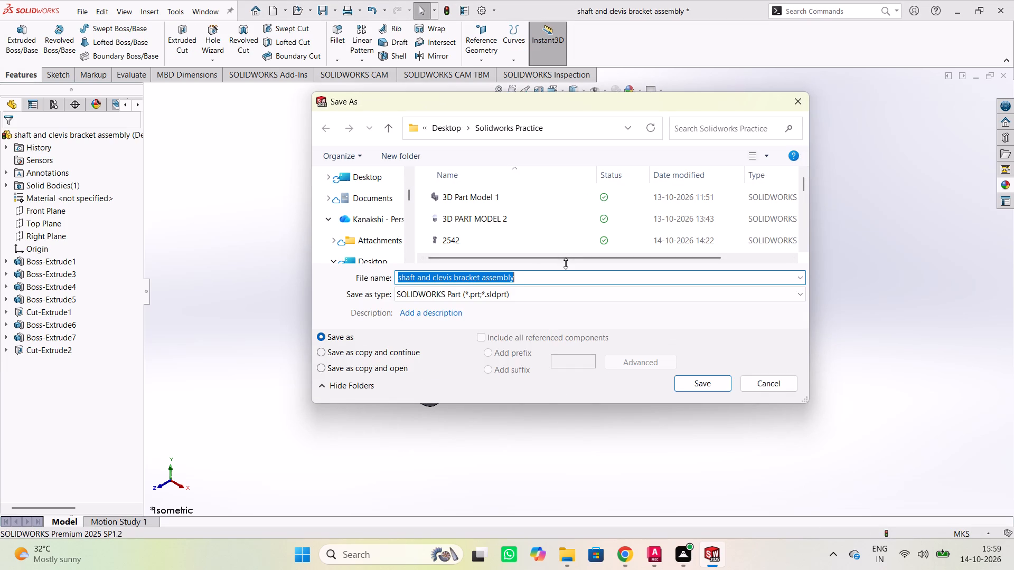
click(691, 383)
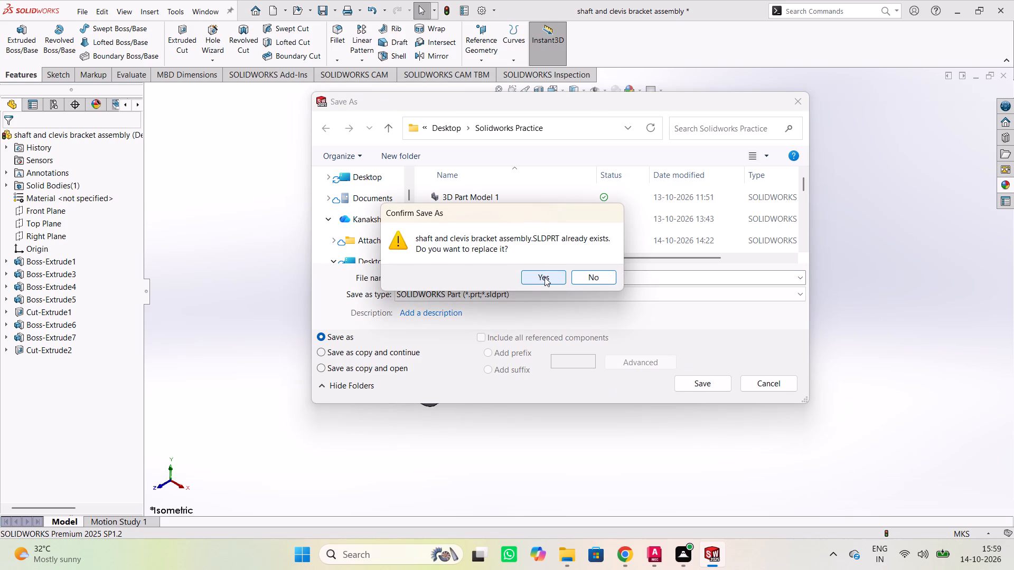
click(544, 277)
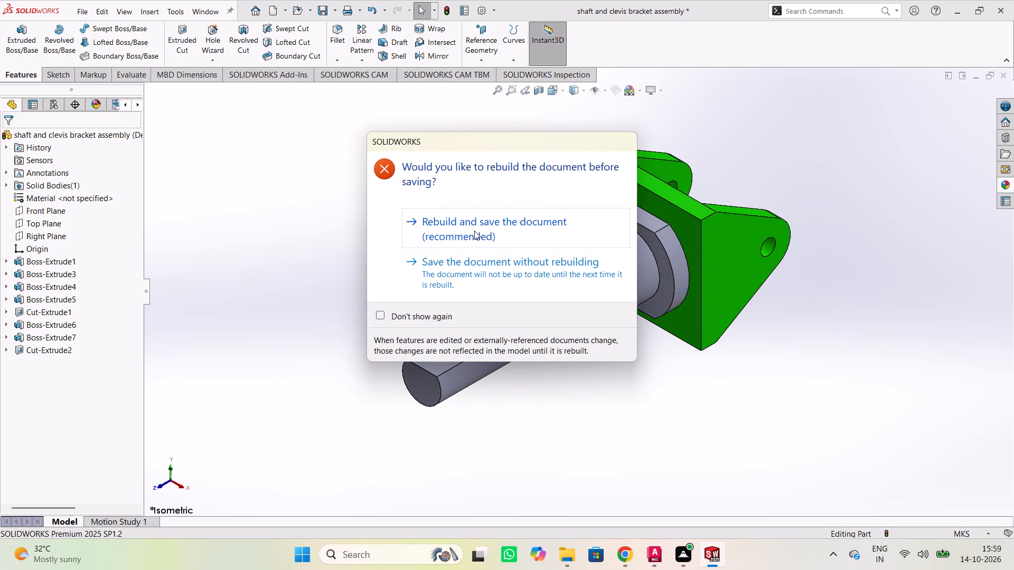
click(474, 231)
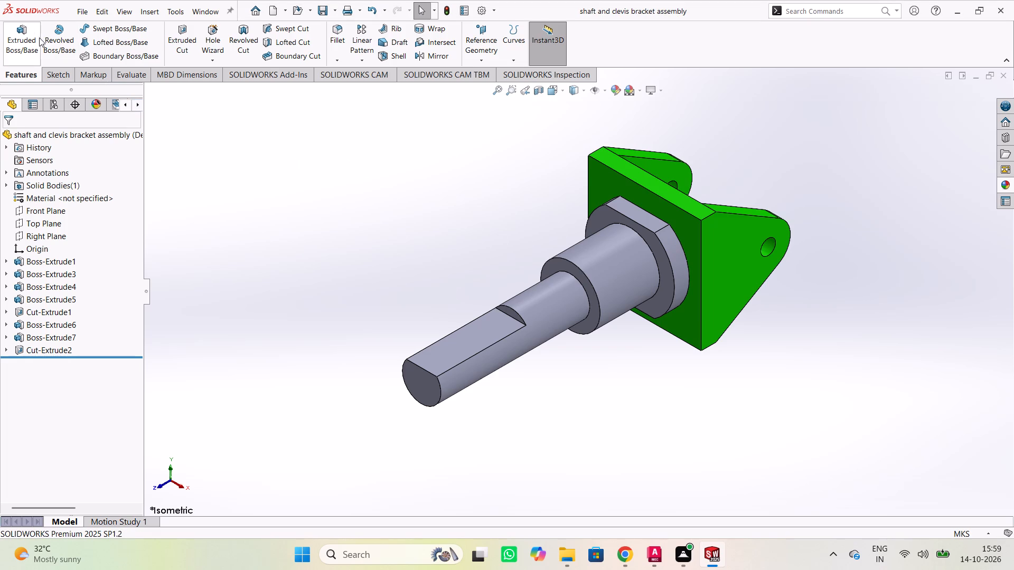
Export the part as a 3D PDF named "shaft and clevis bracket assembly", replacing the existing PDF file.
click(80, 8)
click(83, 11)
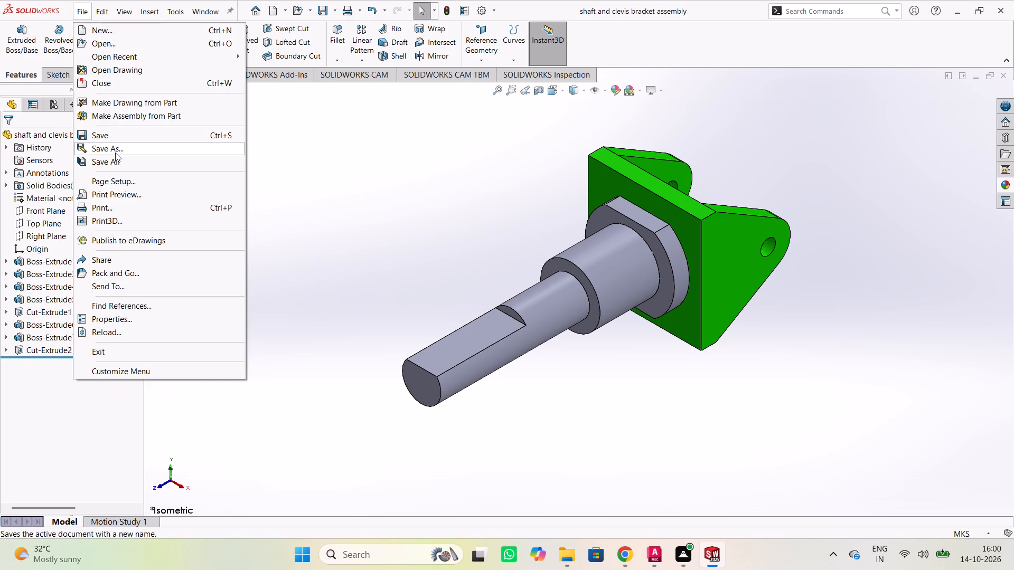
click(116, 154)
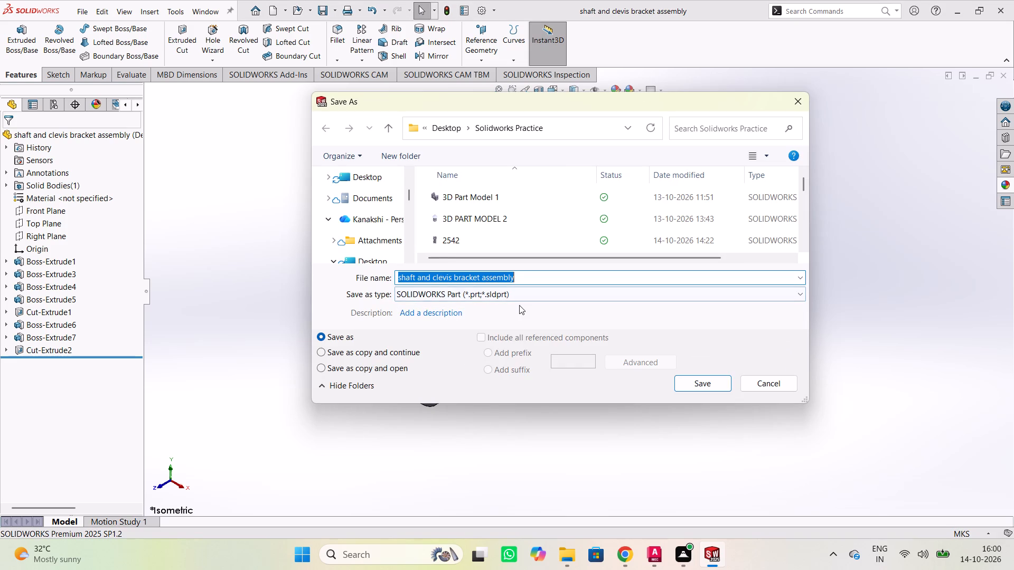
click(519, 296)
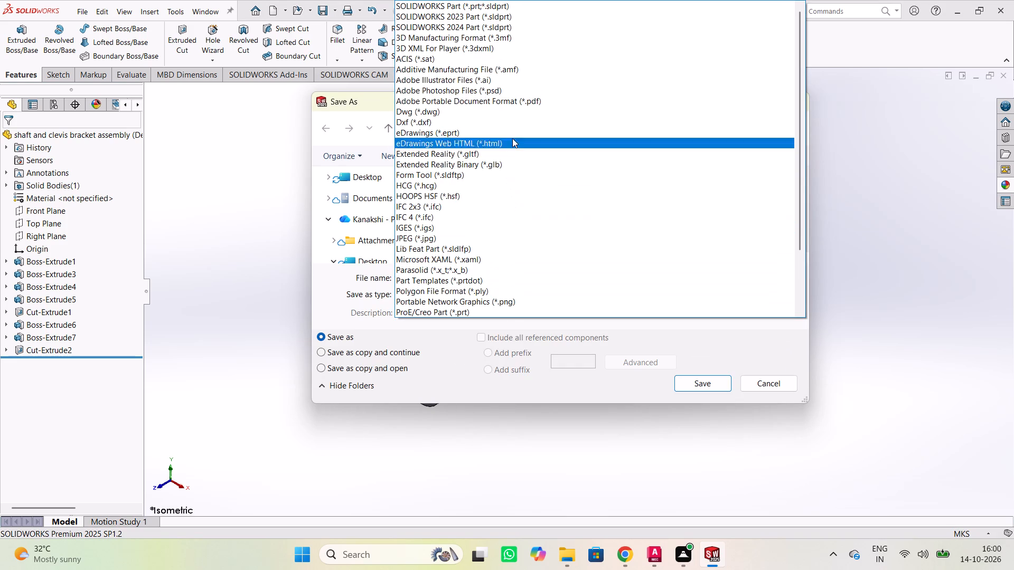
click(504, 102)
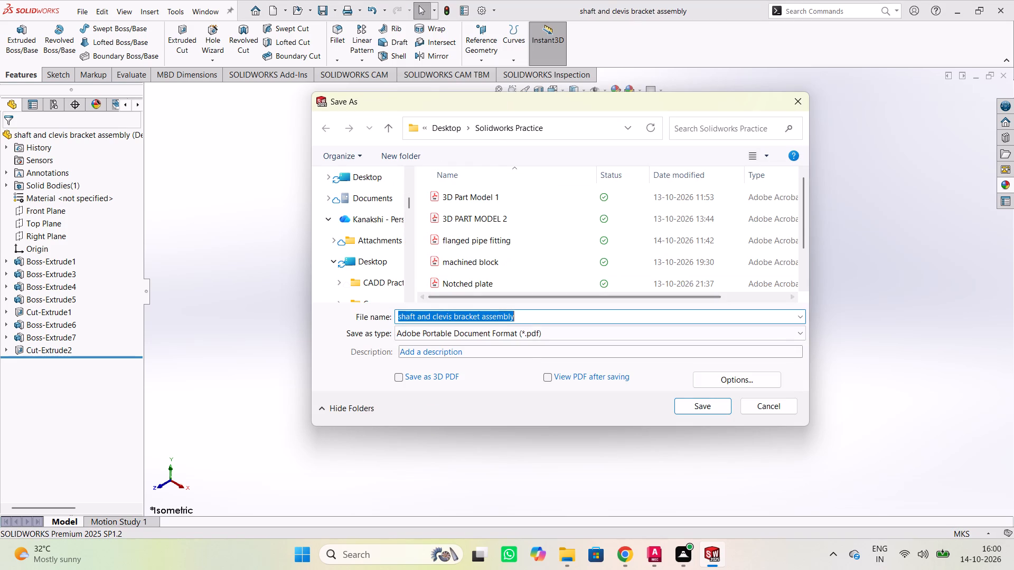
click(428, 381)
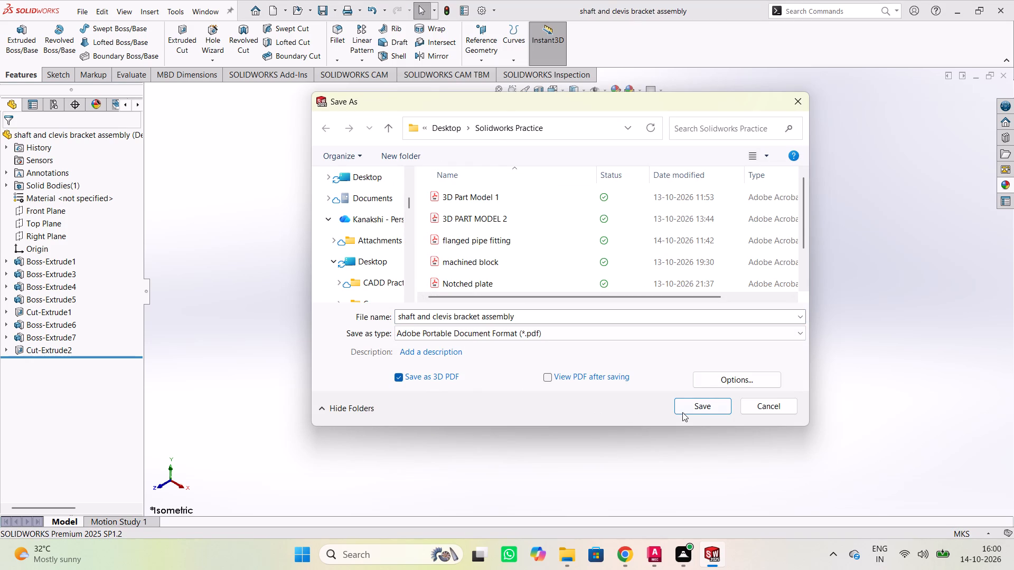
click(687, 412)
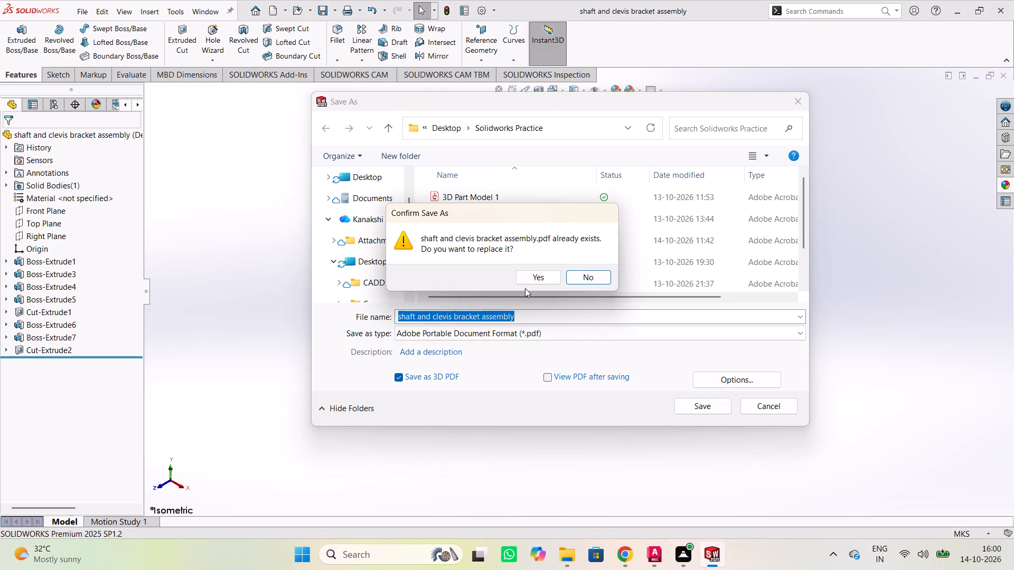
click(525, 281)
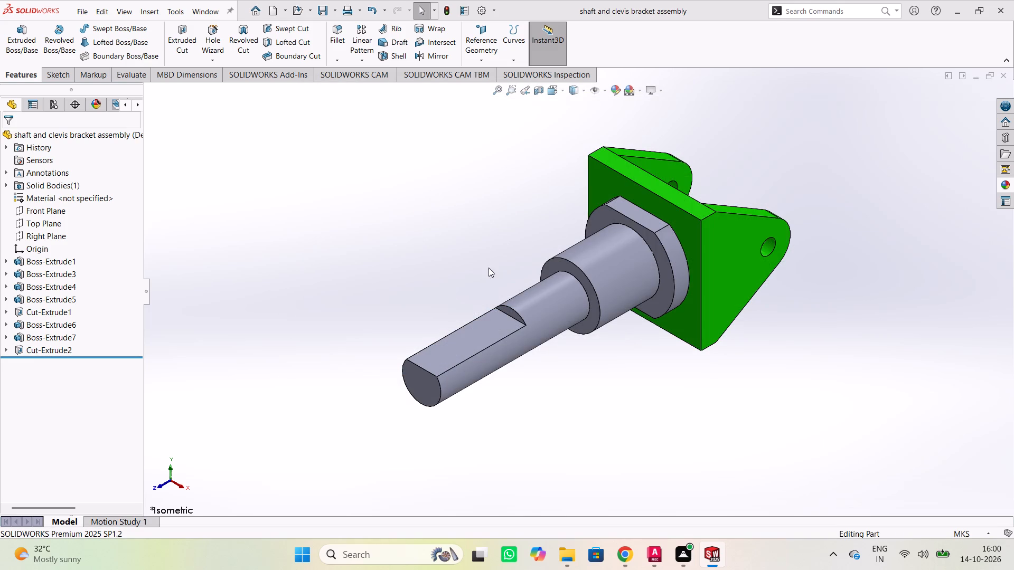
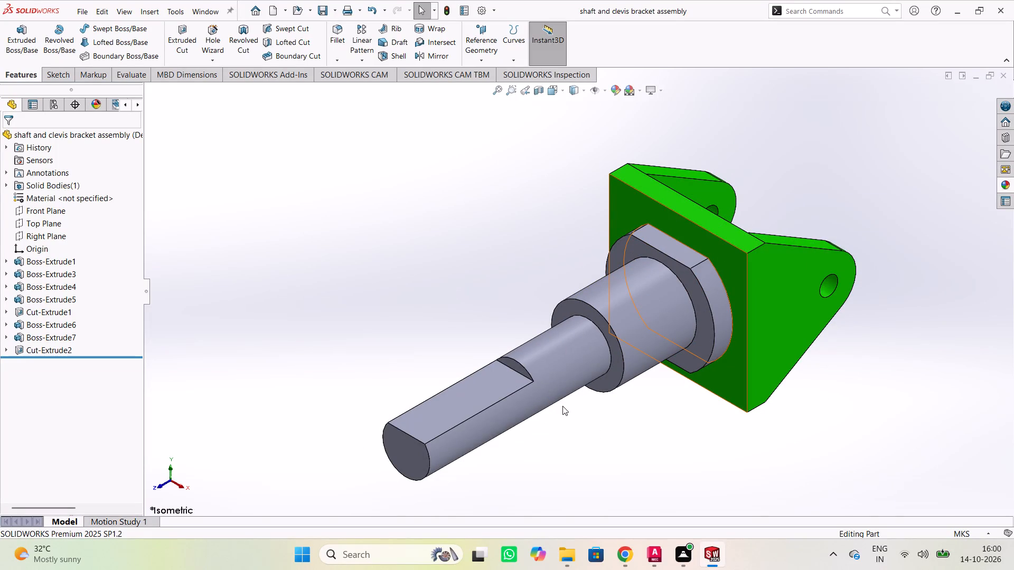
Examine the shaft and green clevis bracket model from all around, including the lugs, collar and flatted shaft end.
scroll(666, 459, up, 1)
middle_drag(666, 459, 558, 441)
middle_drag(697, 453, 594, 466)
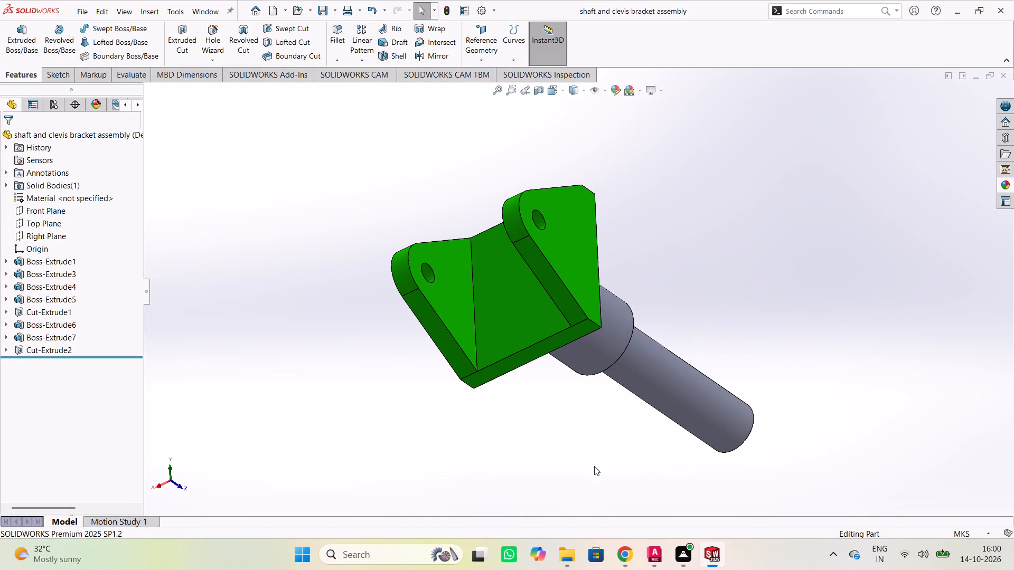
middle_drag(594, 466, 599, 472)
middle_drag(788, 350, 713, 372)
middle_drag(710, 227, 678, 254)
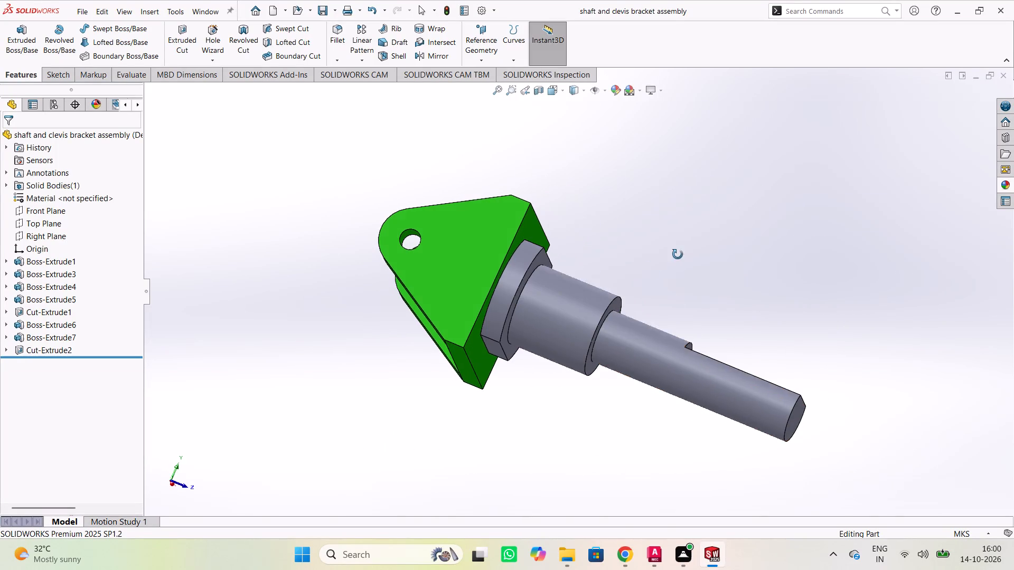
middle_drag(678, 254, 654, 268)
middle_drag(723, 178, 665, 230)
scroll(623, 150, up, 1)
middle_drag(623, 151, 623, 154)
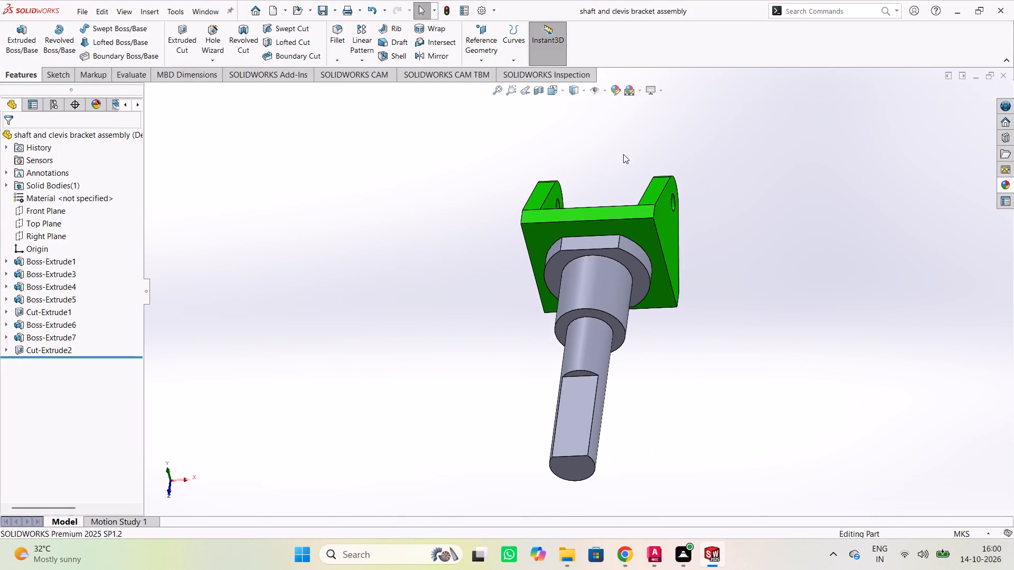
middle_drag(623, 154, 617, 229)
middle_drag(755, 260, 668, 350)
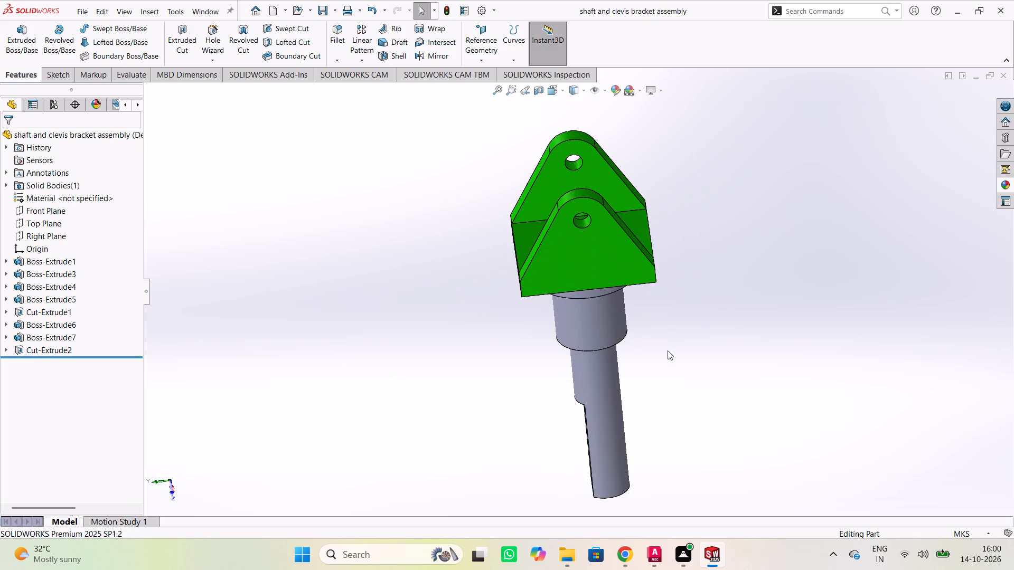
middle_drag(700, 335, 487, 383)
middle_drag(782, 325, 606, 388)
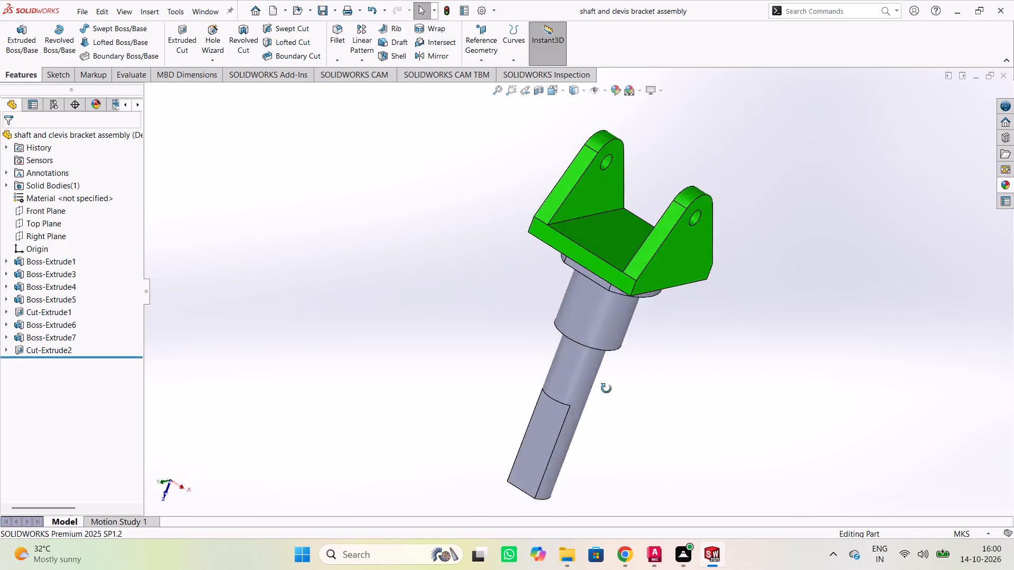
middle_drag(606, 388, 800, 261)
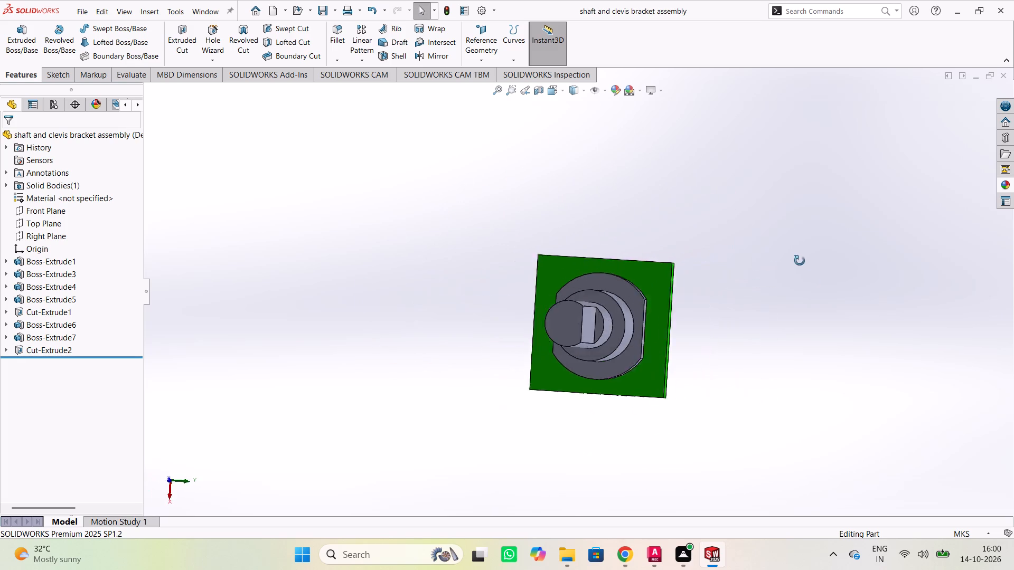
middle_drag(800, 261, 781, 314)
middle_drag(781, 283, 781, 256)
middle_drag(432, 266, 522, 217)
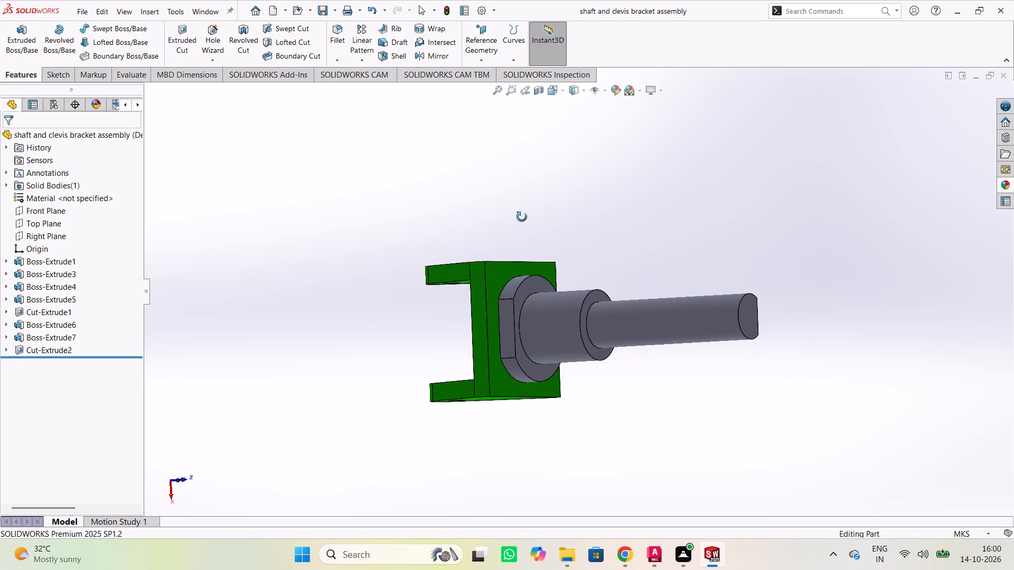
middle_drag(522, 217, 526, 216)
middle_drag(373, 196, 471, 271)
middle_drag(348, 299, 428, 330)
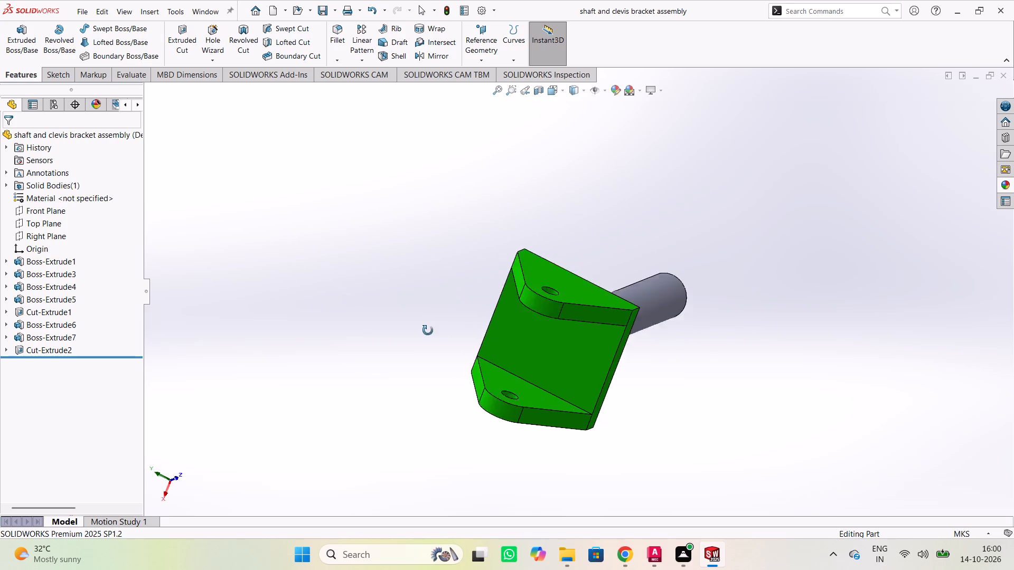
middle_drag(428, 330, 452, 333)
middle_drag(575, 487, 595, 358)
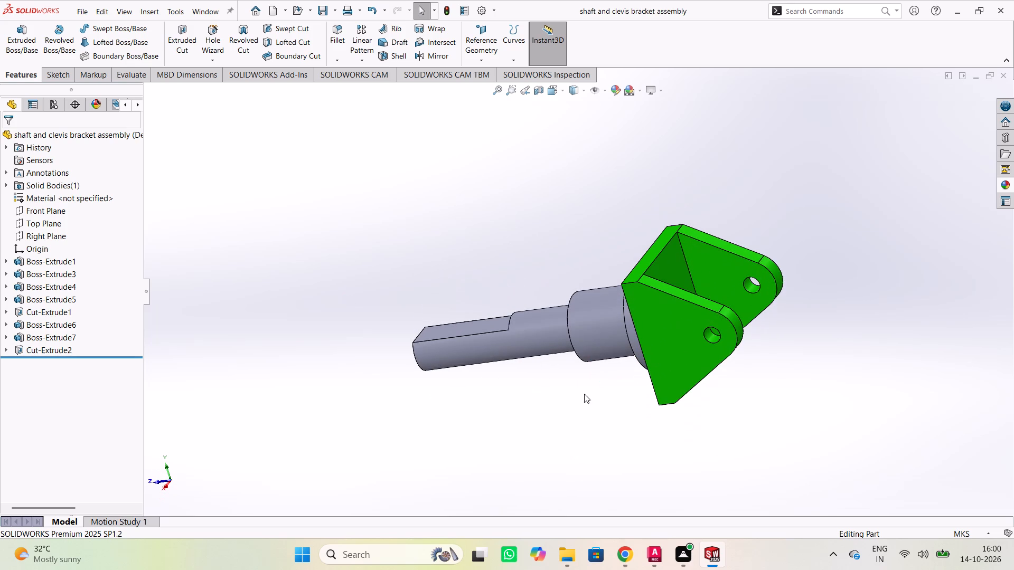
scroll(703, 463, up, 1)
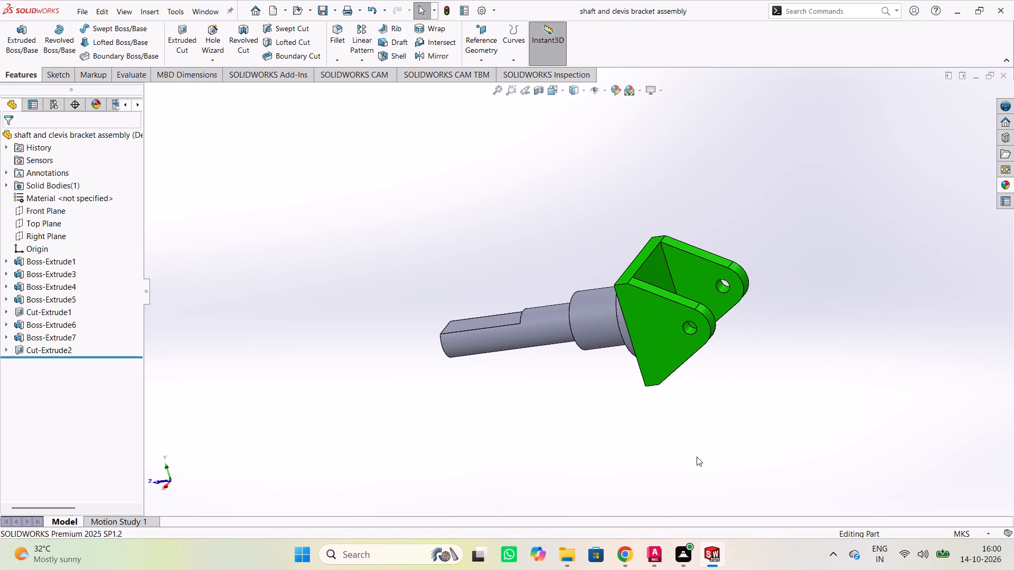
middle_click(590, 448)
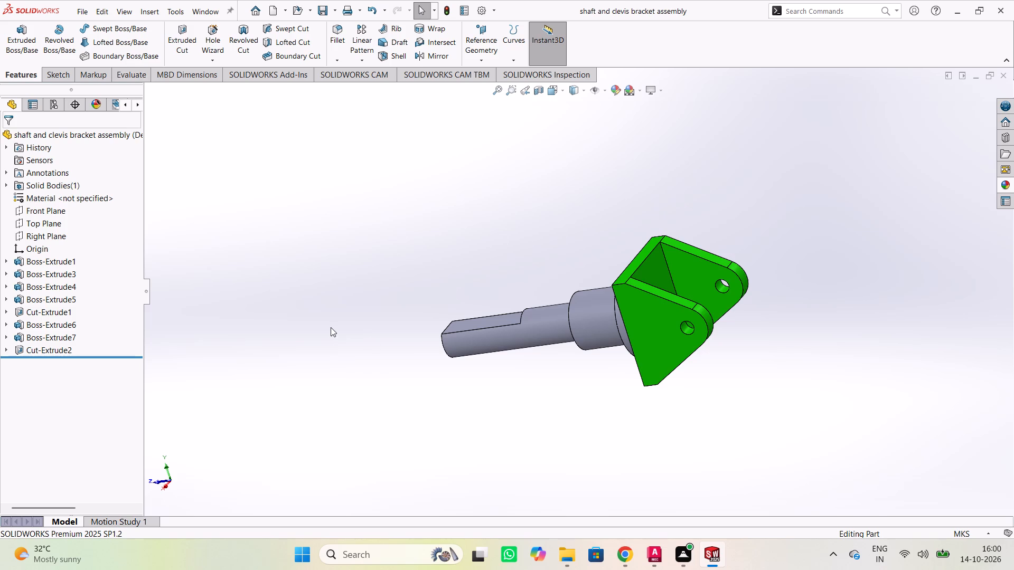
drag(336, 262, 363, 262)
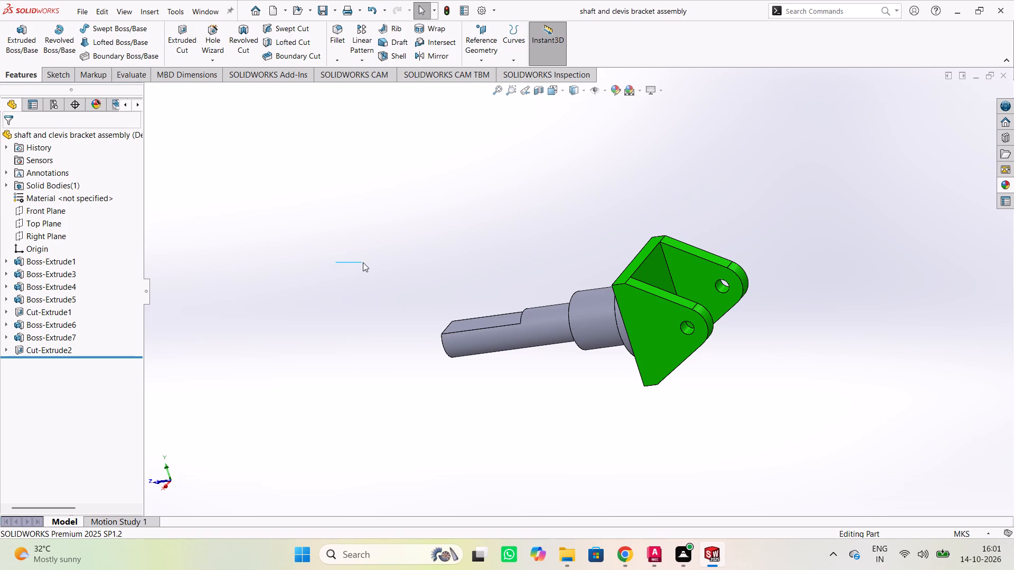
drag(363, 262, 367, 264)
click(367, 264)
Compare the model's Front and Back standard views, with a brief check of the Left view.
key(ctrl+1)
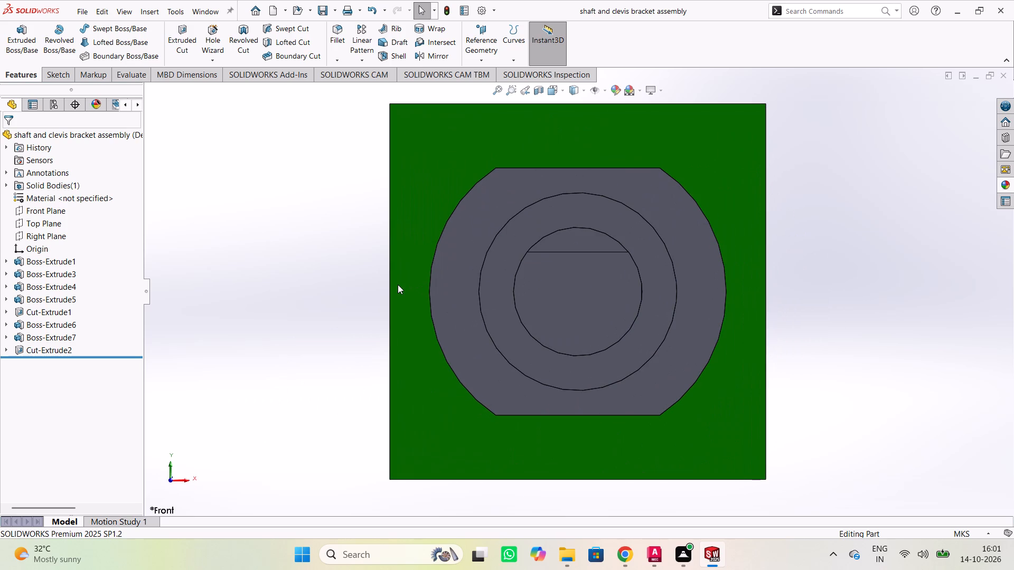
key(ctrl+2)
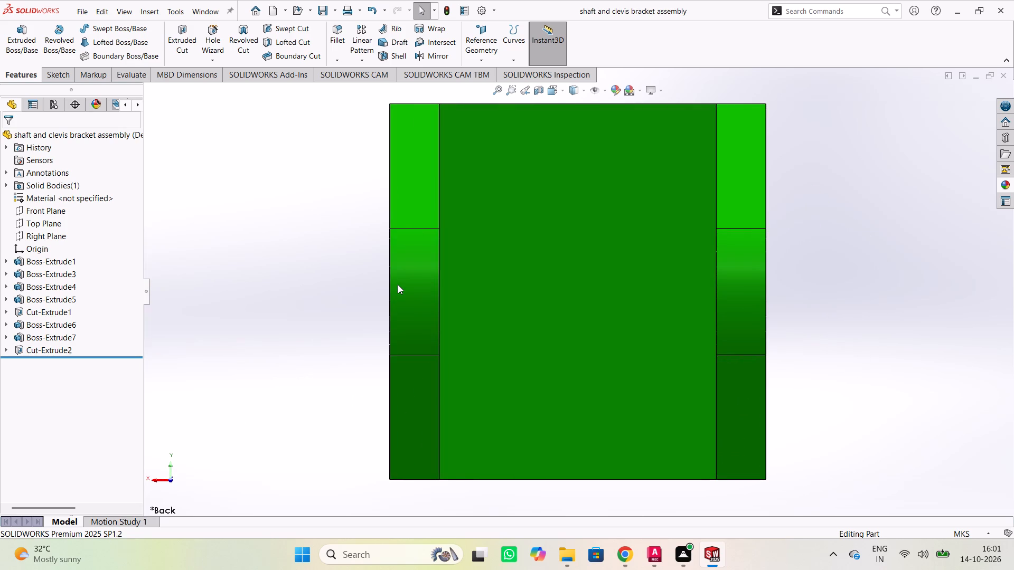
key(ctrl+1)
key(ctrl+2)
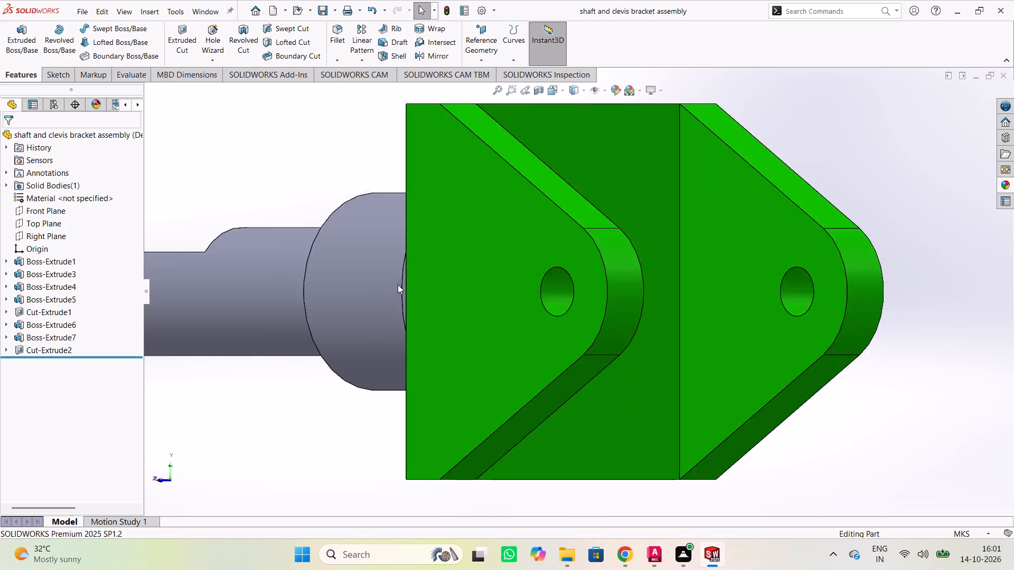
key(ctrl+1)
key(ctrl+2)
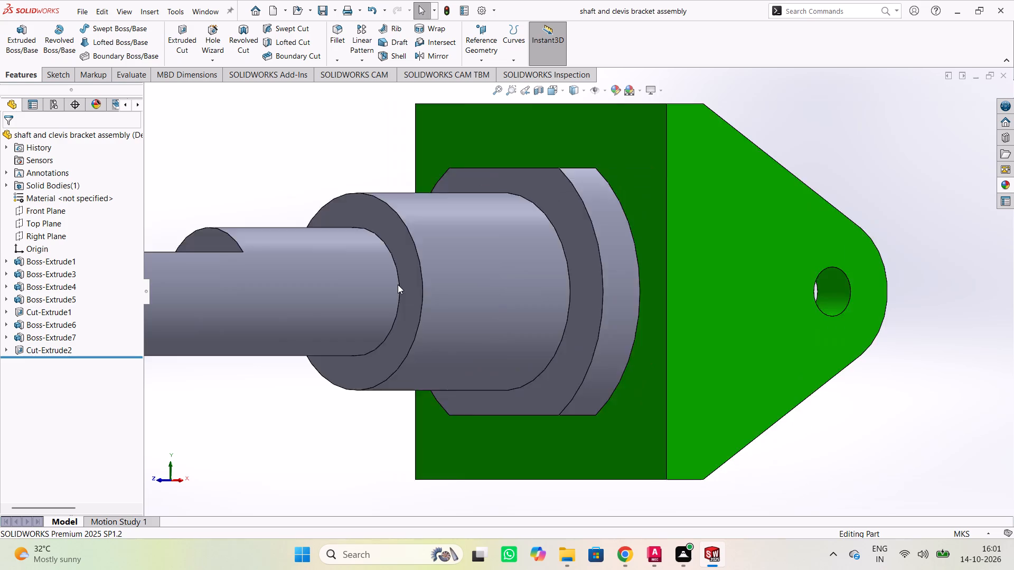
key(ctrl+1)
key(ctrl+2)
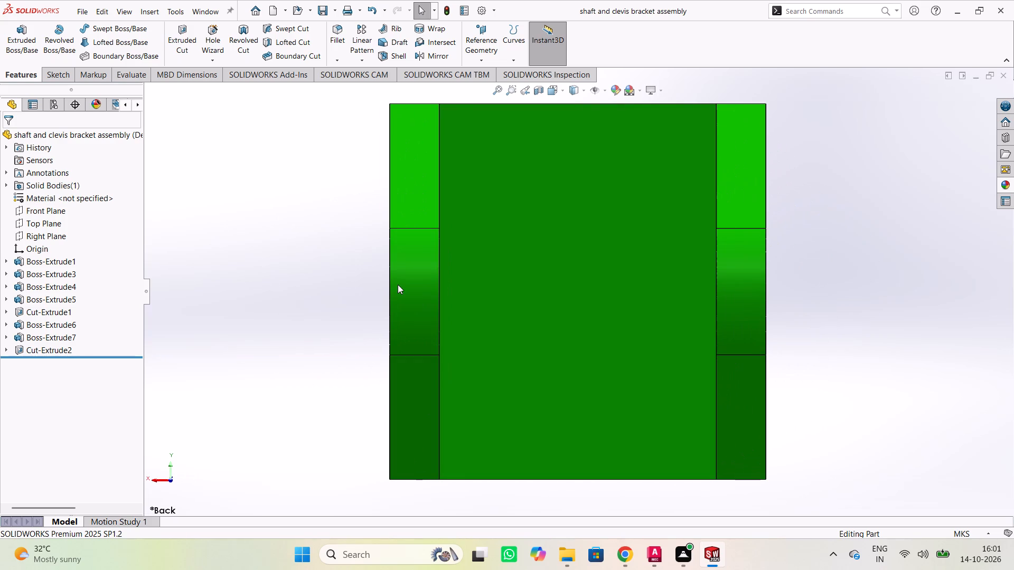
key(ctrl+1)
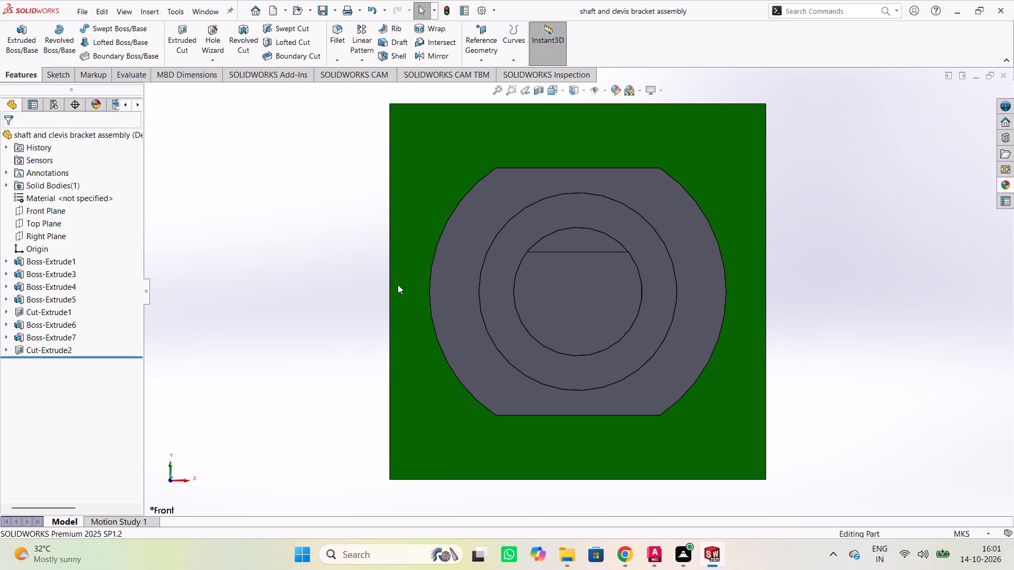
key(ctrl+1)
key(ctrl+2)
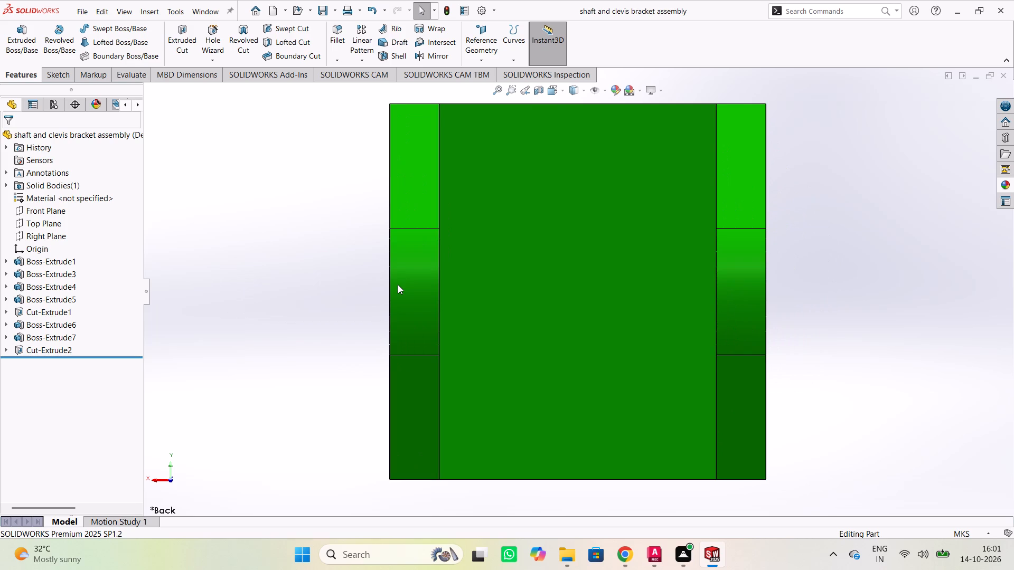
key(ctrl+1)
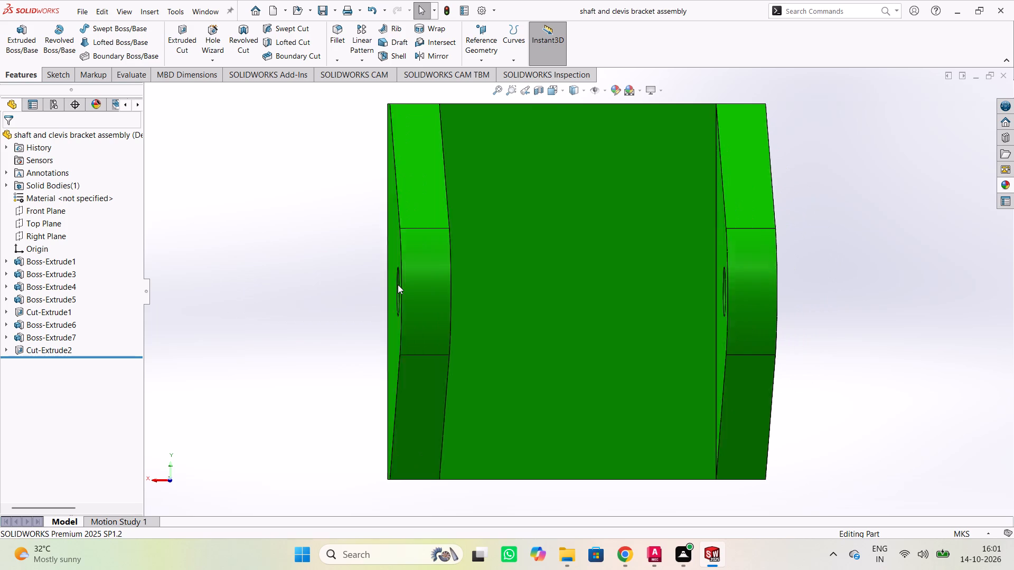
key(ctrl+2)
key(ctrl+3)
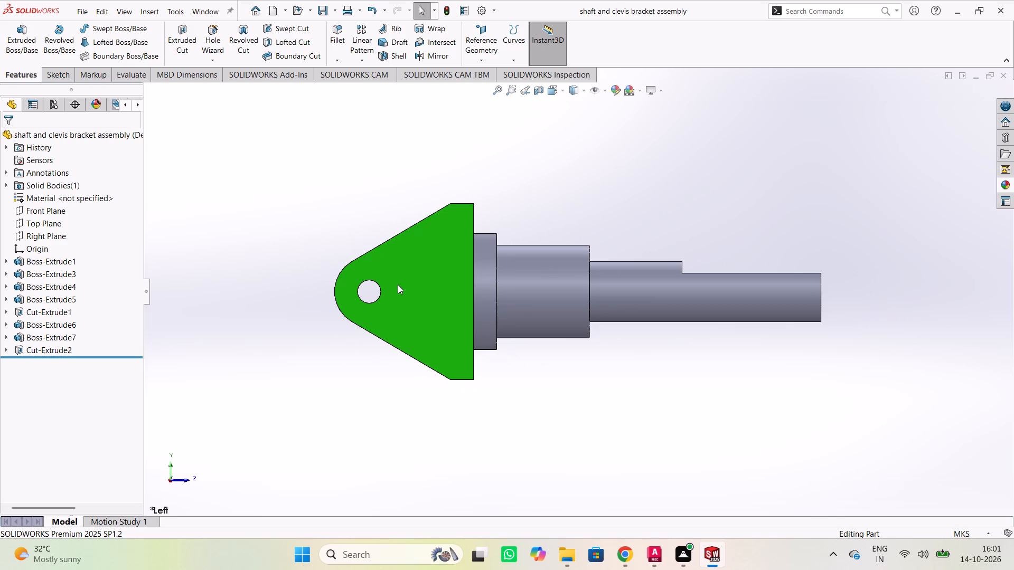
key(ctrl+1)
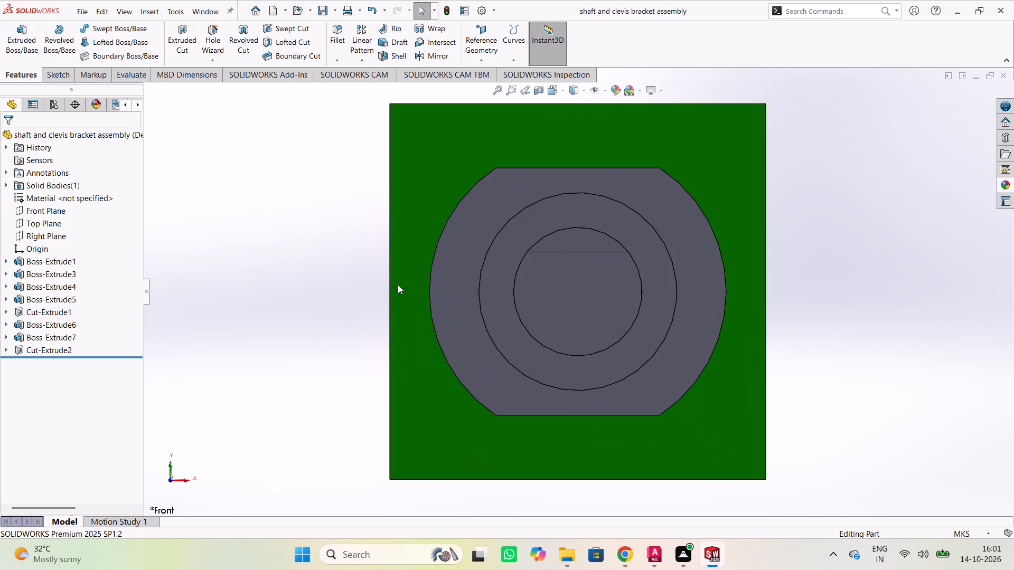
key(ctrl+2)
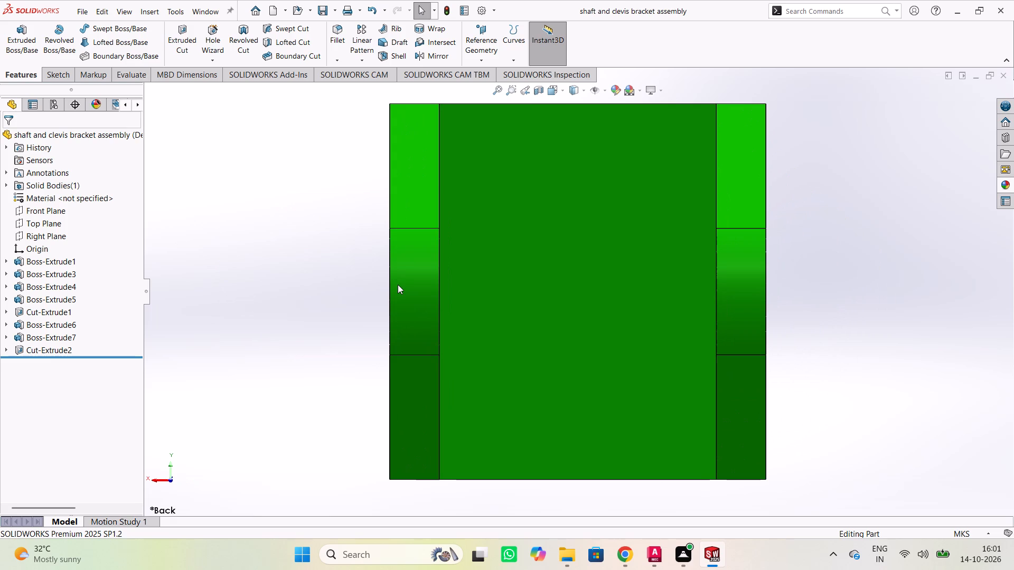
key(ctrl+1)
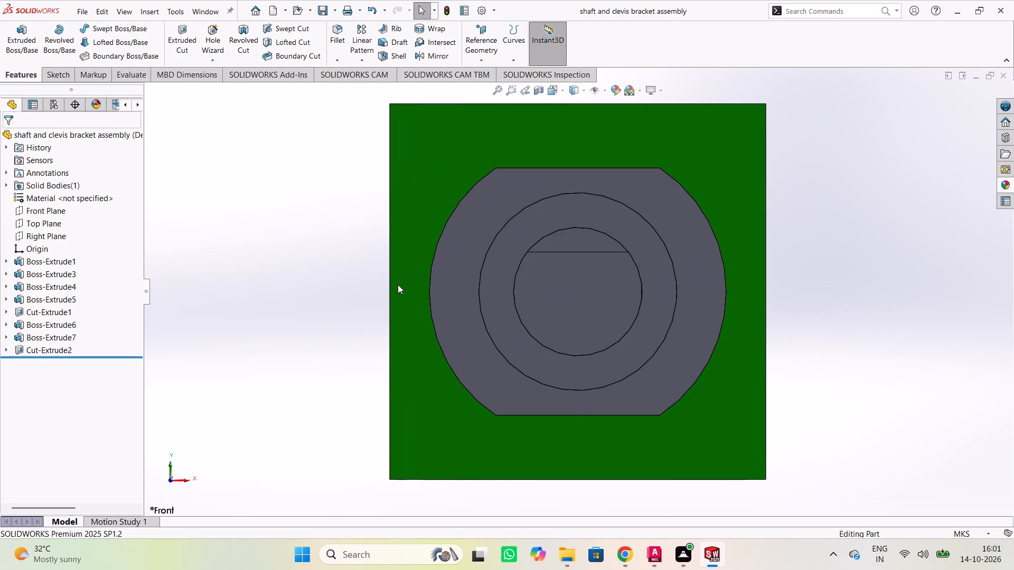
key(ctrl+2)
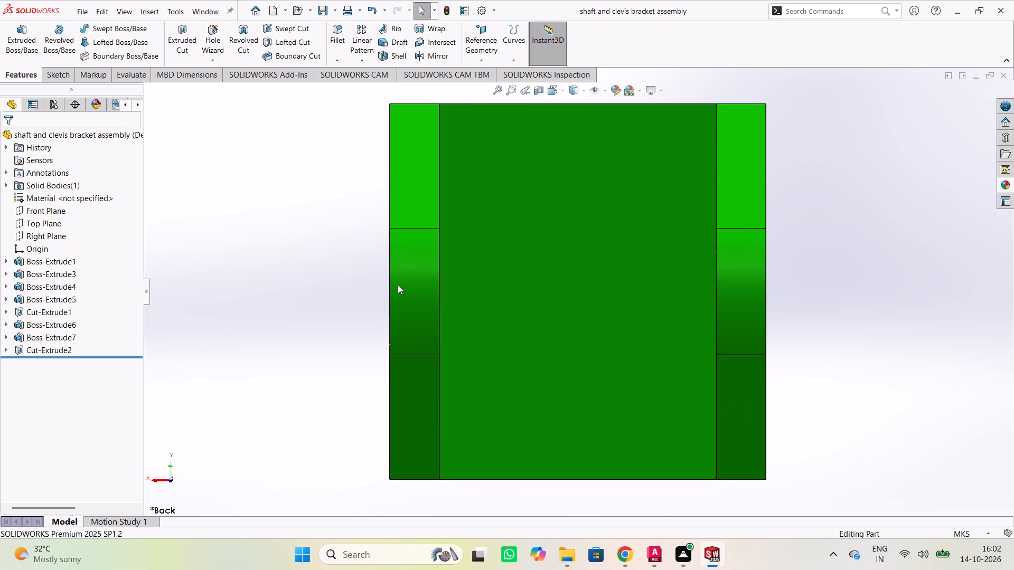
Inspect the model through the Front, Back, Left, Right, Top, Bottom and Isometric standard views, finishing on the Bottom view.
key(ctrl+1)
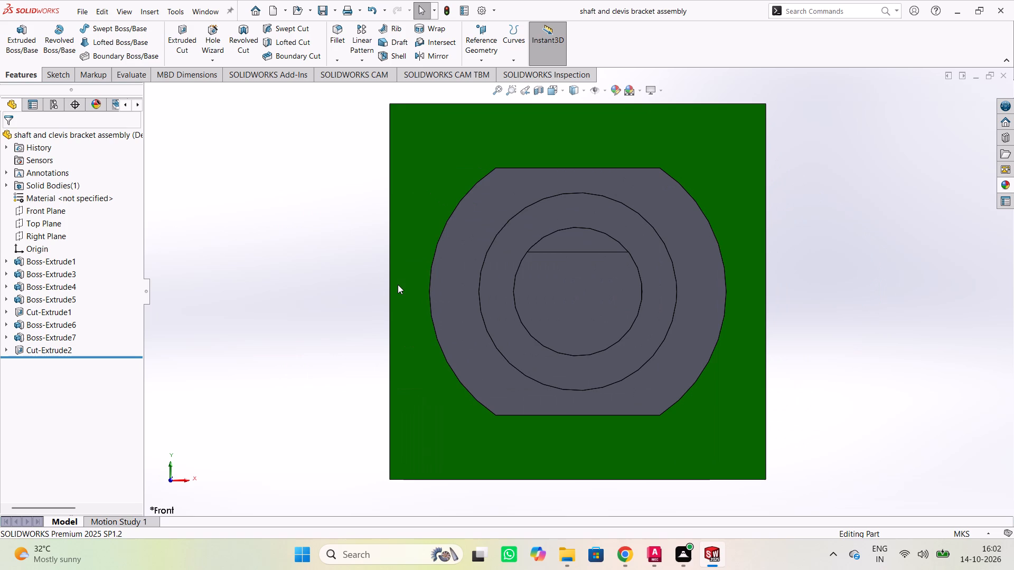
key(ctrl+2)
key(ctrl+3)
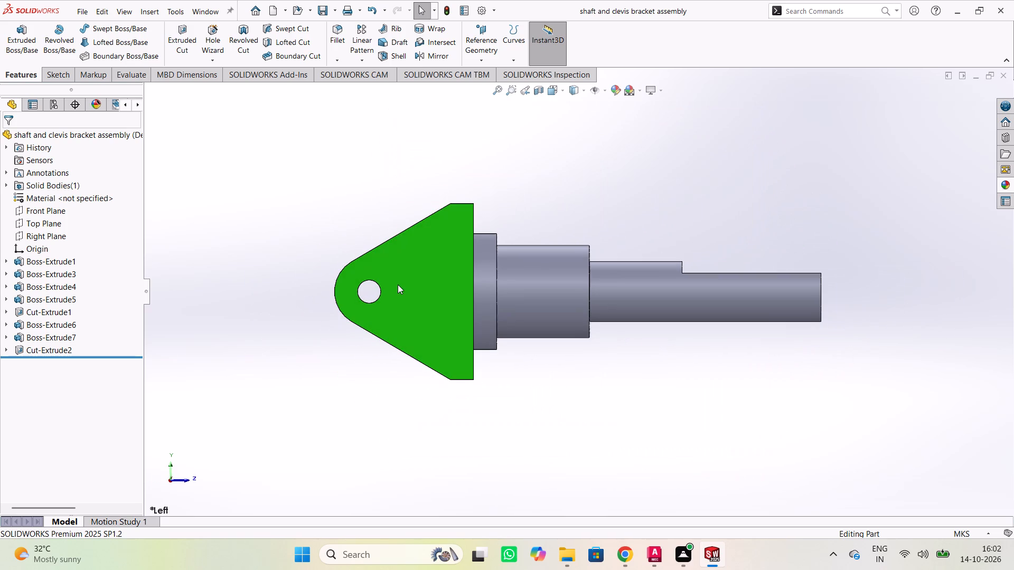
key(ctrl+4)
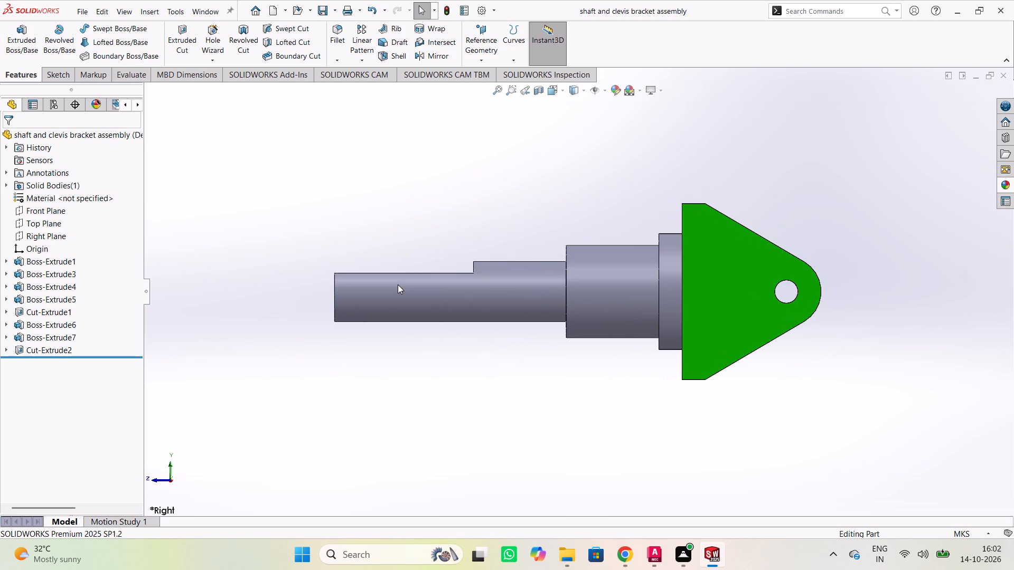
key(ctrl+5)
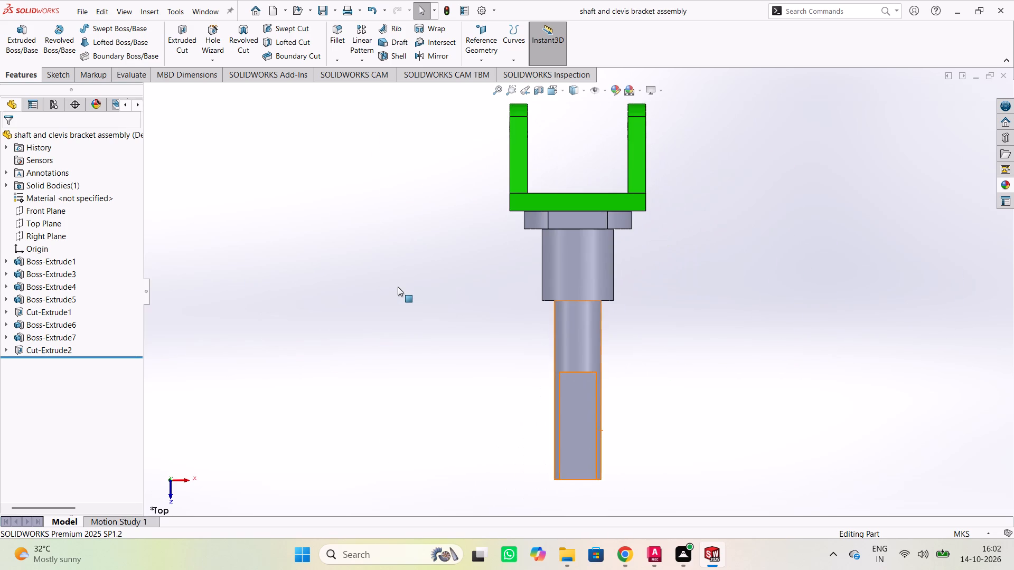
key(ctrl+6)
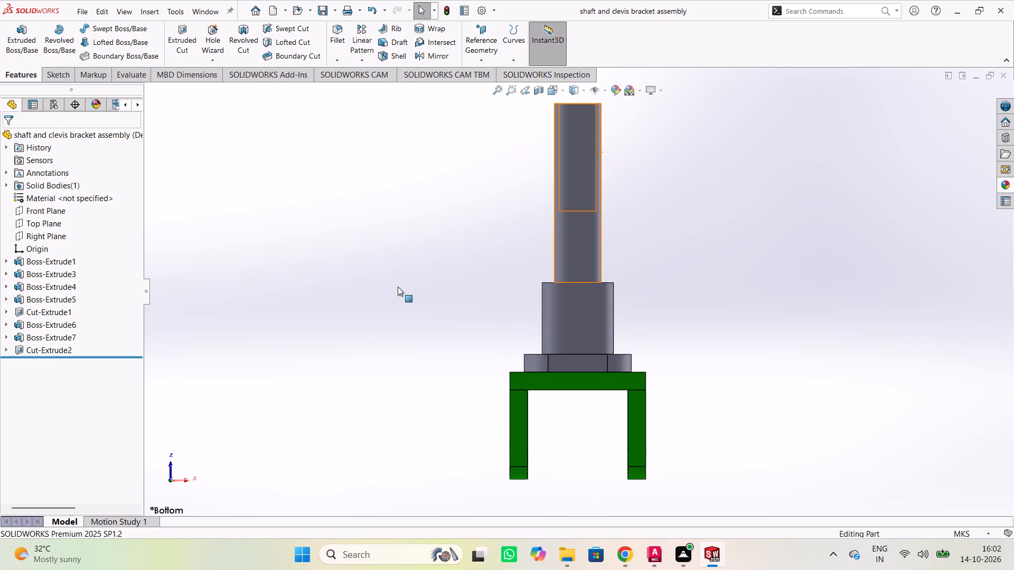
key(ctrl+7)
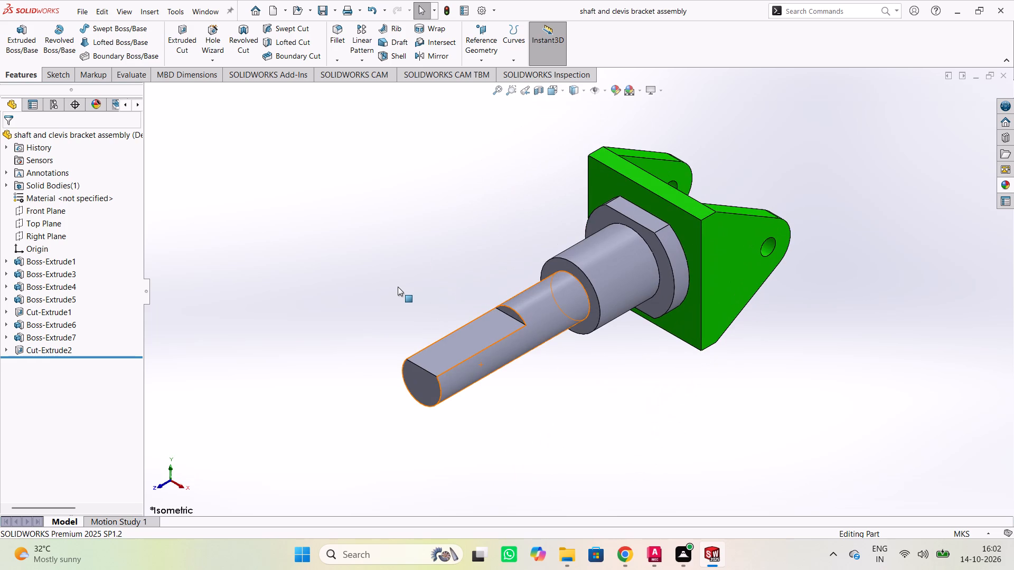
key(ctrl+6)
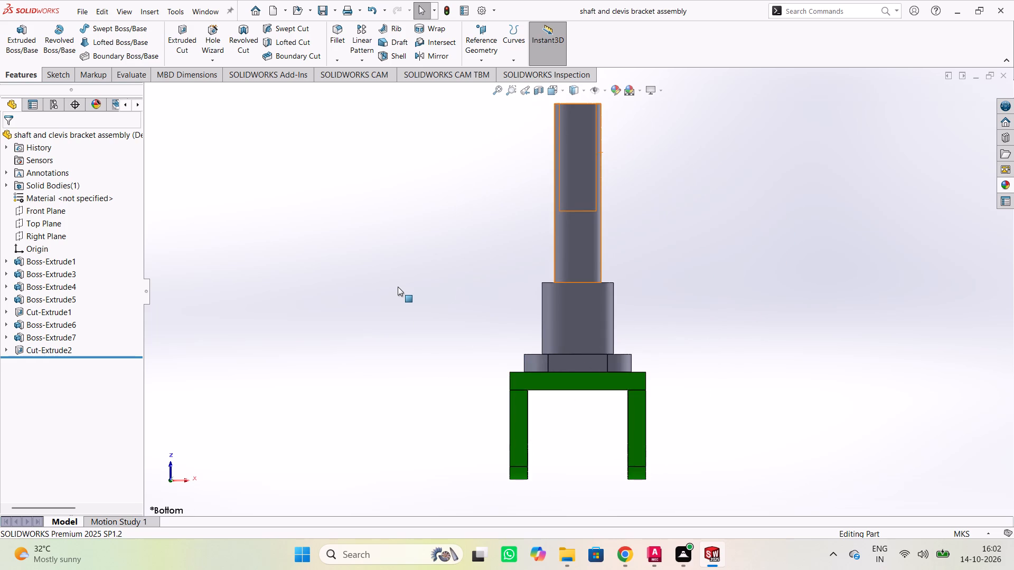
scroll(403, 318, down, 3)
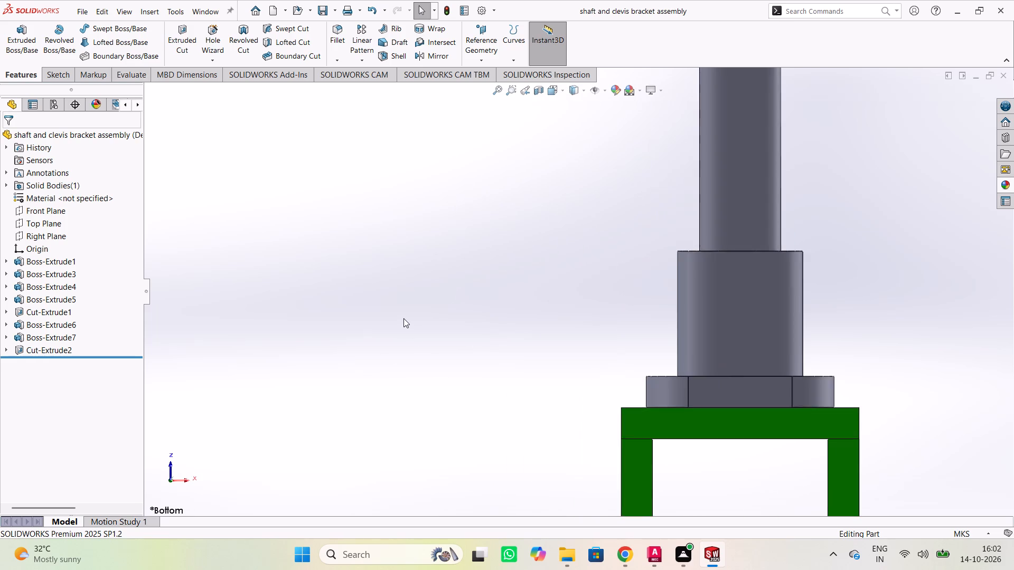
scroll(406, 317, up, 4)
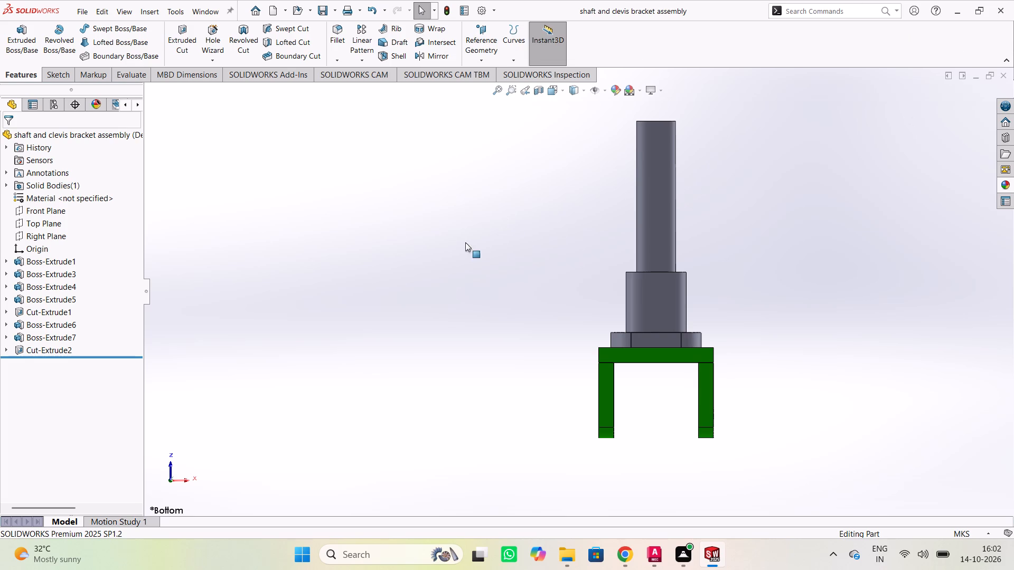
Examine the shaft and clevis bracket from all around, covering the lug holes, the inside of the clevis and the flatted shaft end.
middle_drag(482, 242, 361, 357)
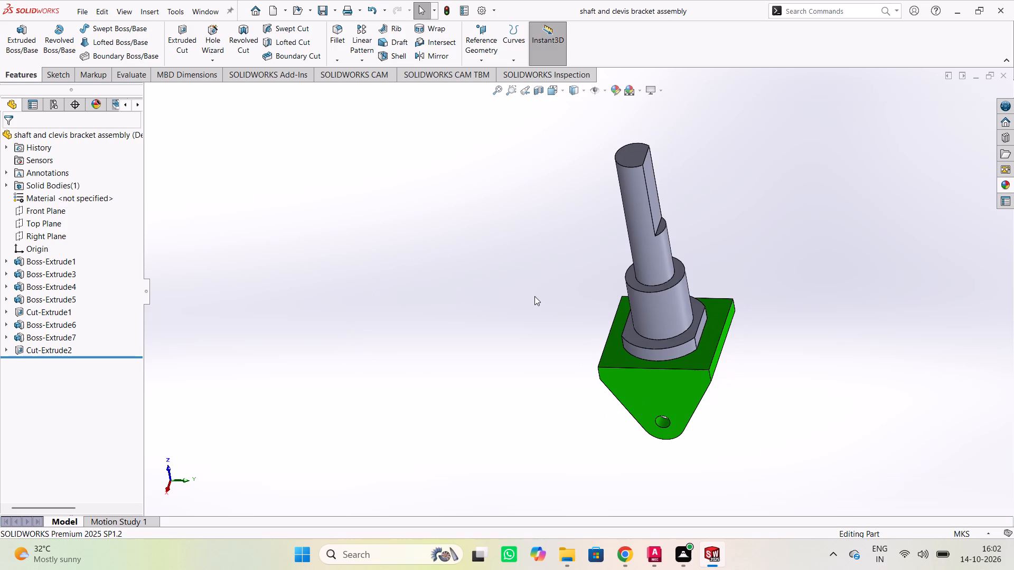
middle_drag(534, 296, 392, 418)
middle_drag(477, 347, 404, 386)
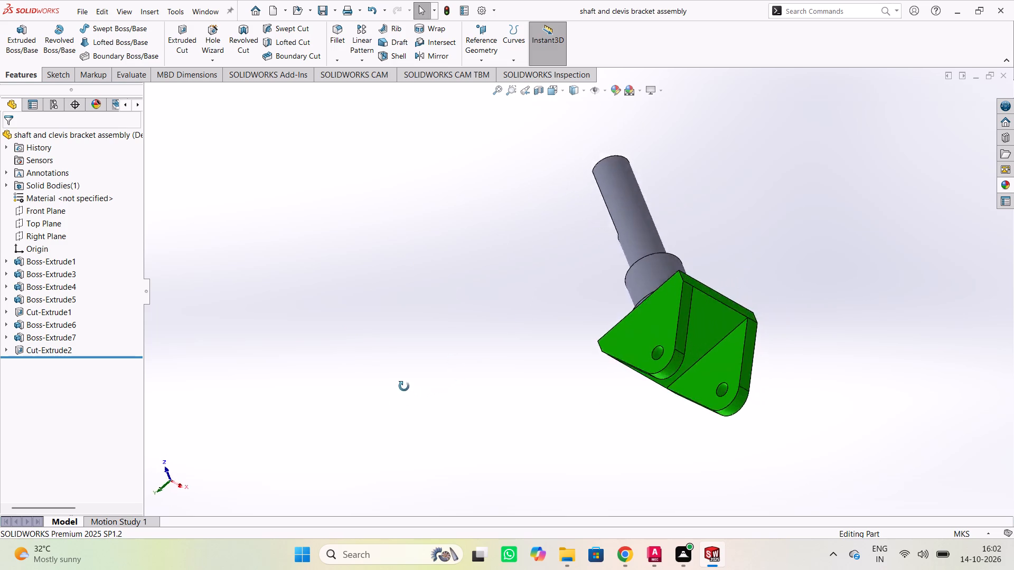
middle_drag(404, 386, 371, 253)
middle_drag(369, 285, 684, 395)
middle_click(699, 395)
middle_drag(700, 398, 665, 409)
middle_drag(662, 409, 413, 306)
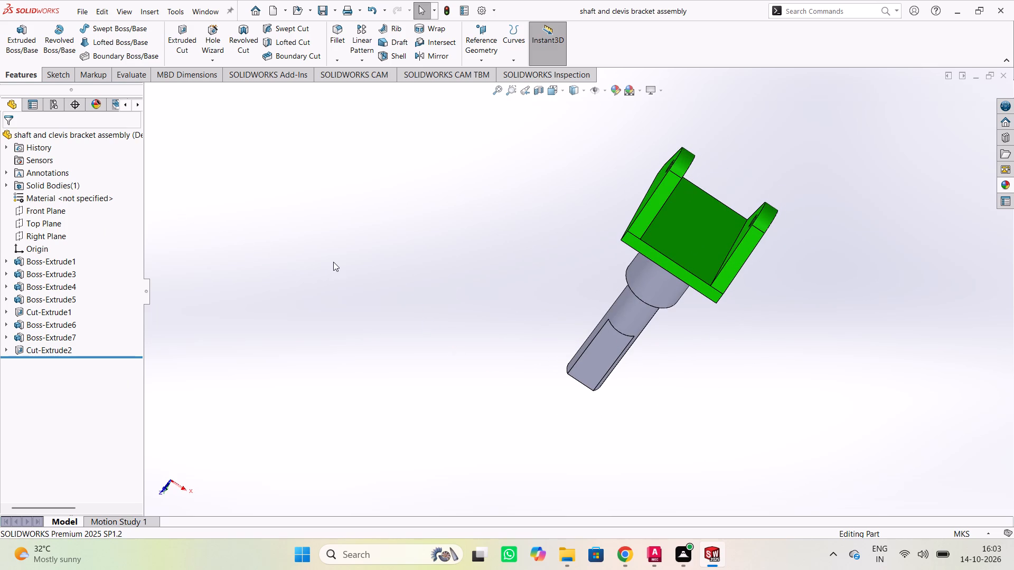
middle_drag(334, 262, 248, 335)
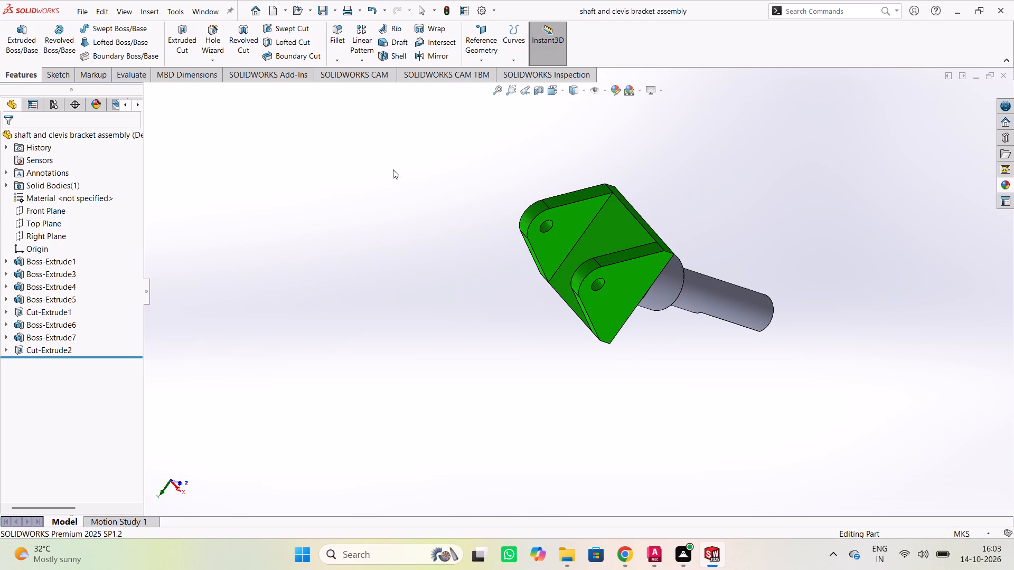
middle_drag(393, 173, 322, 315)
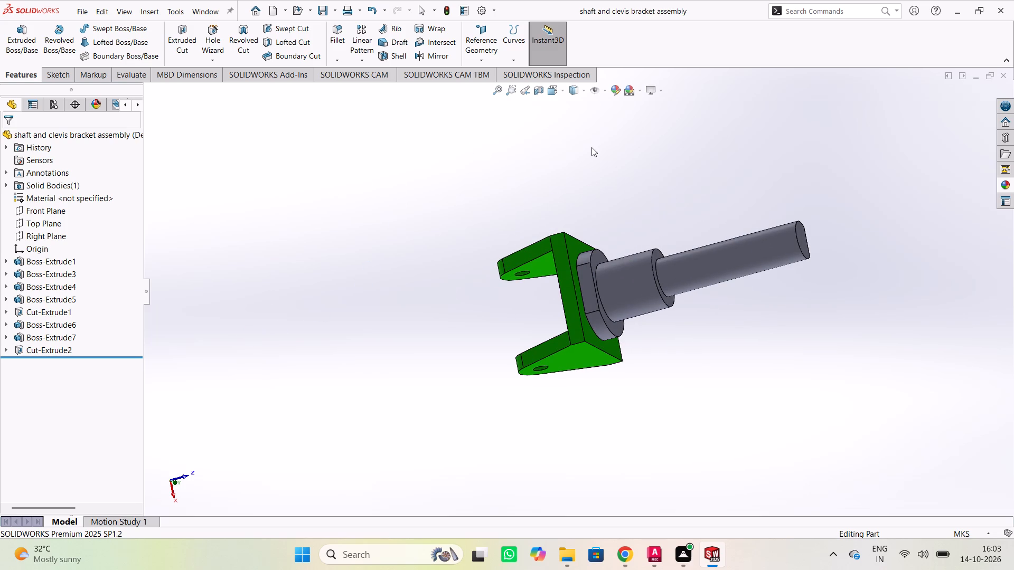
middle_drag(648, 180, 511, 244)
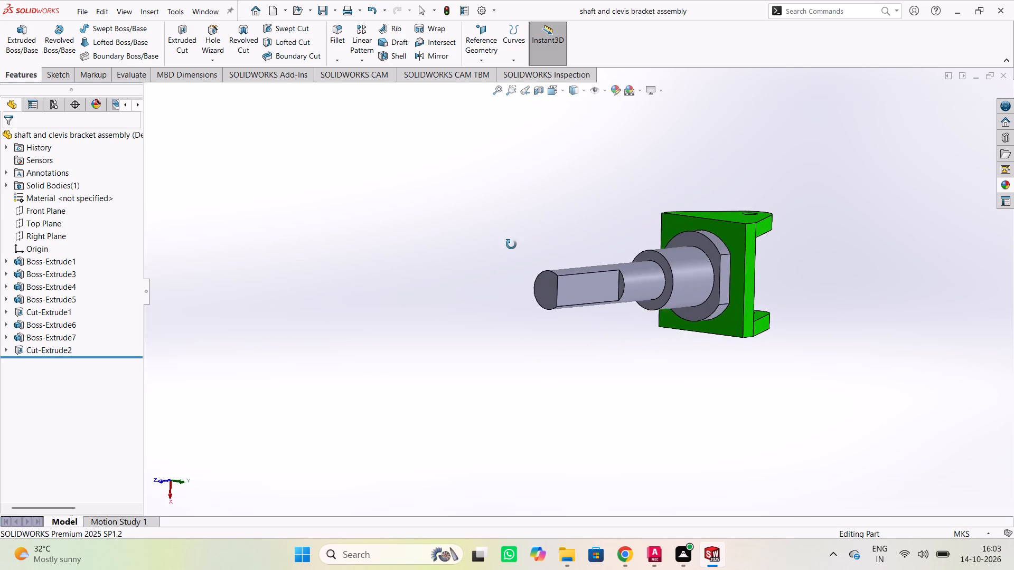
middle_drag(511, 244, 425, 263)
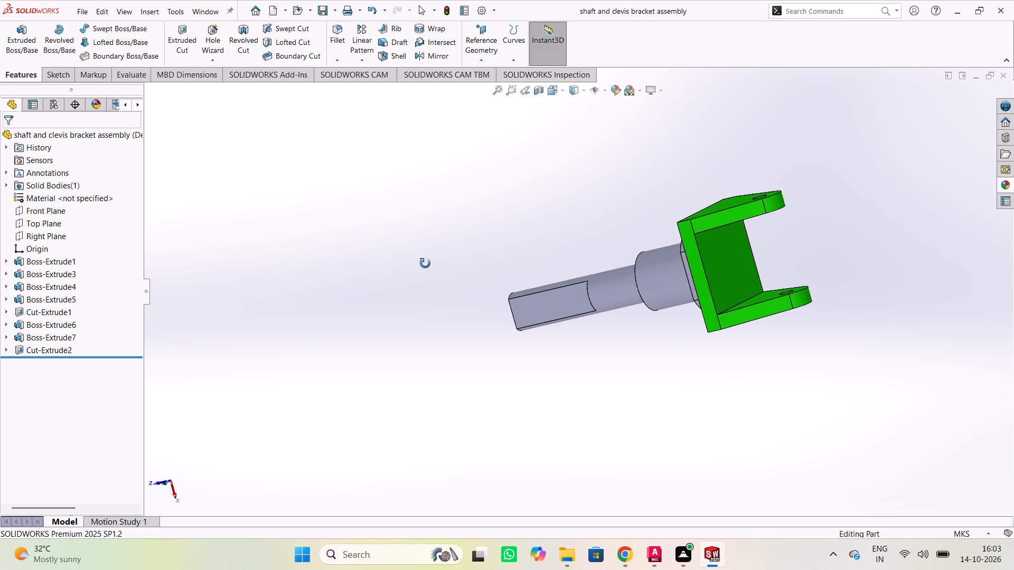
middle_drag(425, 263, 519, 239)
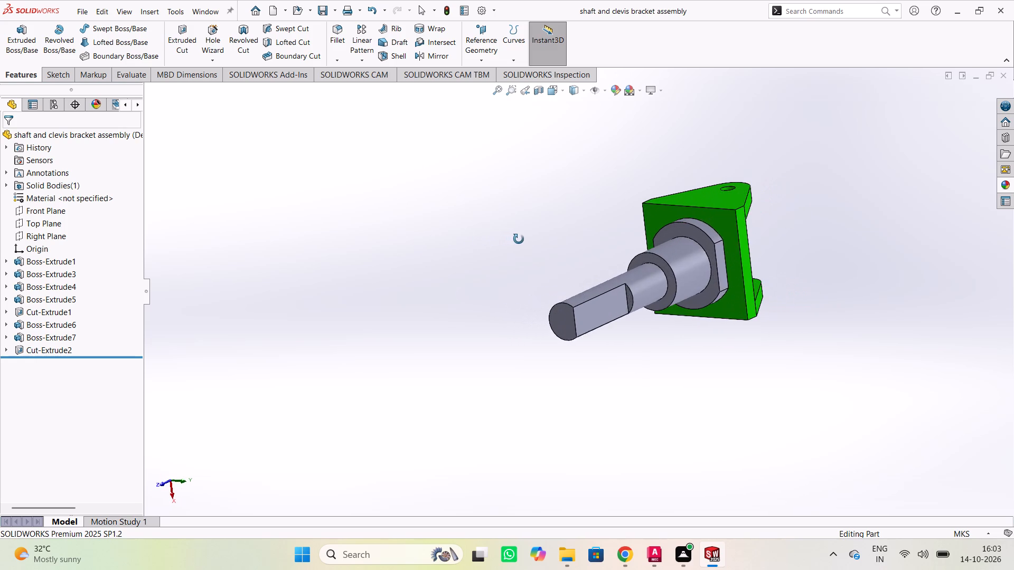
middle_drag(519, 239, 561, 185)
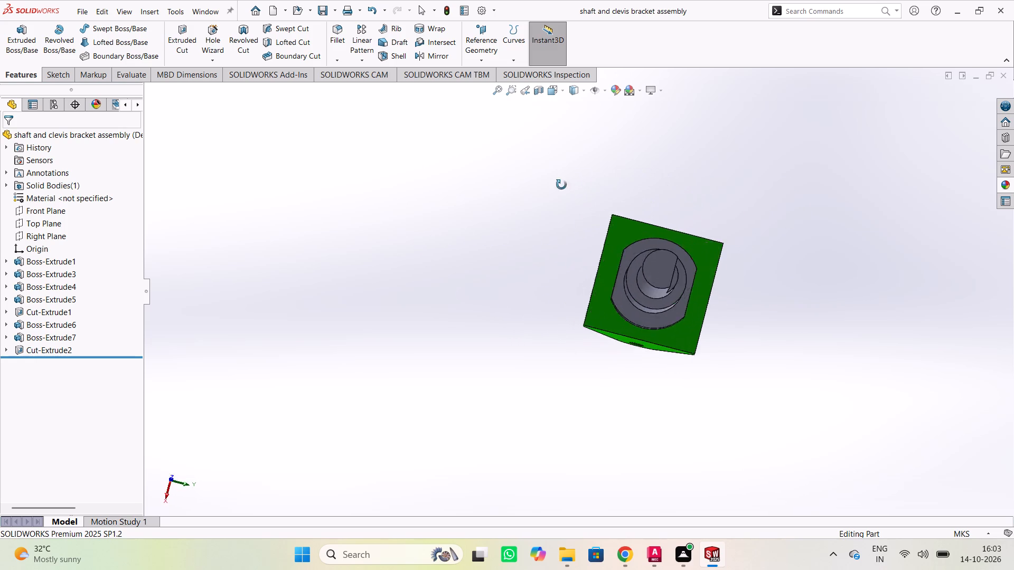
middle_drag(561, 185, 457, 257)
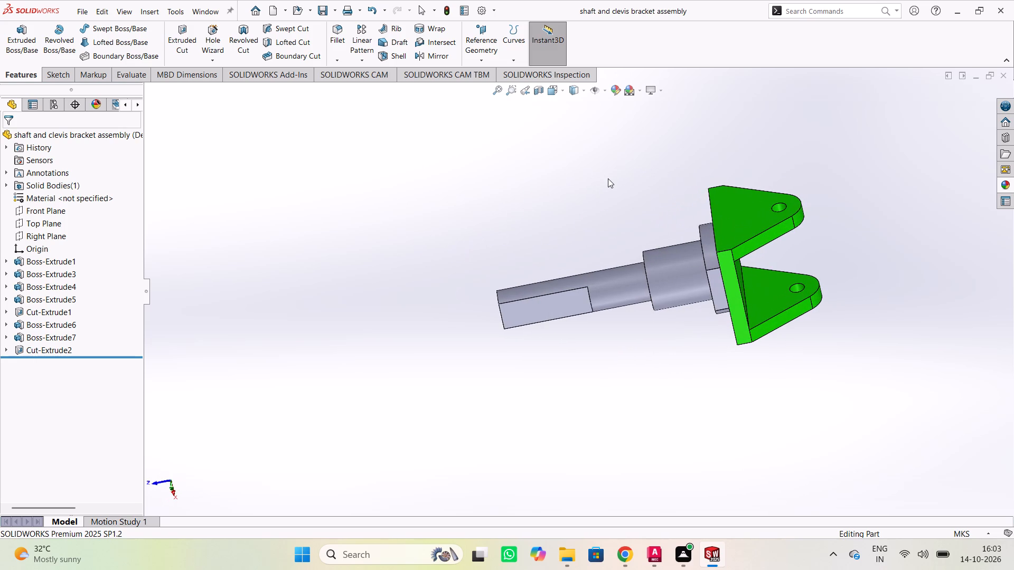
Inspect the clevis lugs, square base plate, flatted collar and stepped shaft from opposite sides and end-on.
middle_drag(649, 153, 648, 216)
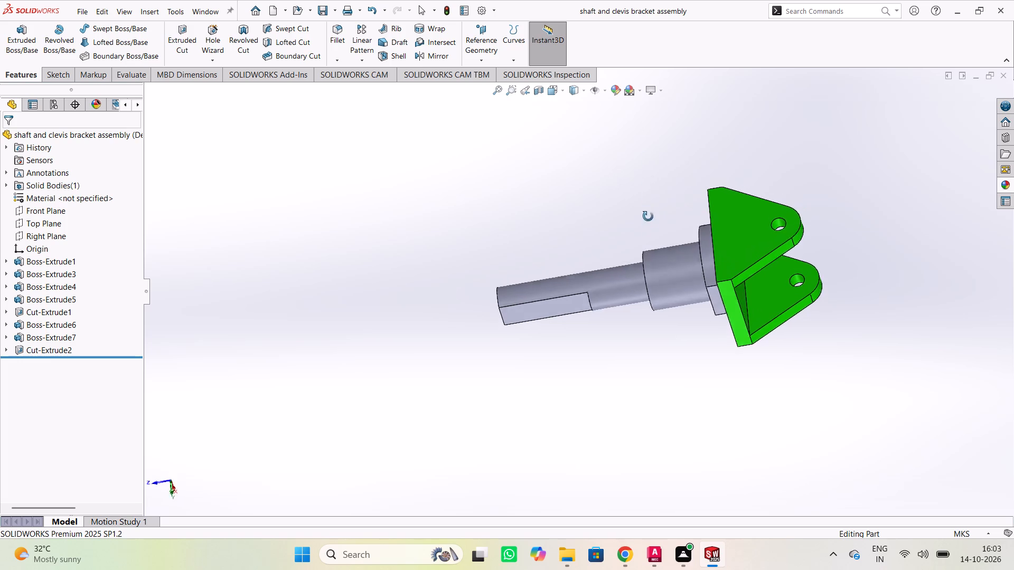
middle_drag(648, 216, 646, 261)
middle_drag(677, 153, 656, 232)
middle_drag(663, 149, 661, 158)
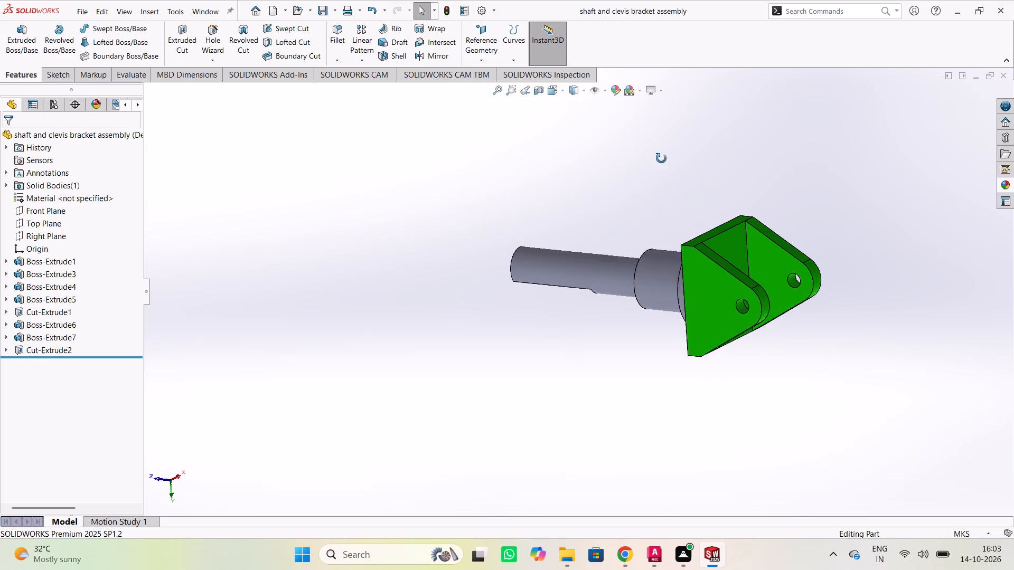
middle_drag(661, 158, 624, 240)
middle_drag(655, 137, 655, 216)
middle_drag(701, 133, 702, 140)
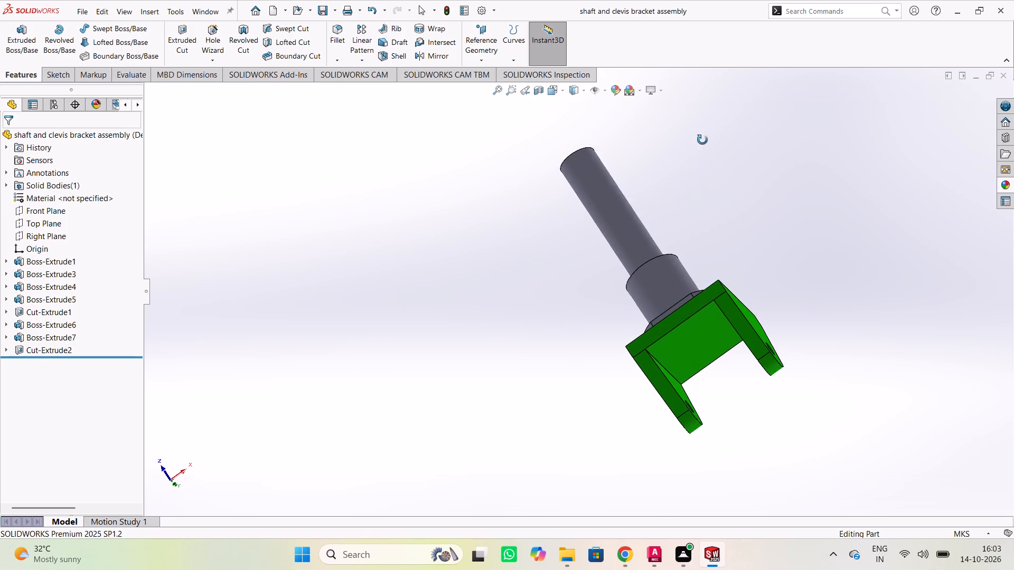
middle_drag(702, 140, 733, 241)
middle_drag(746, 153, 764, 253)
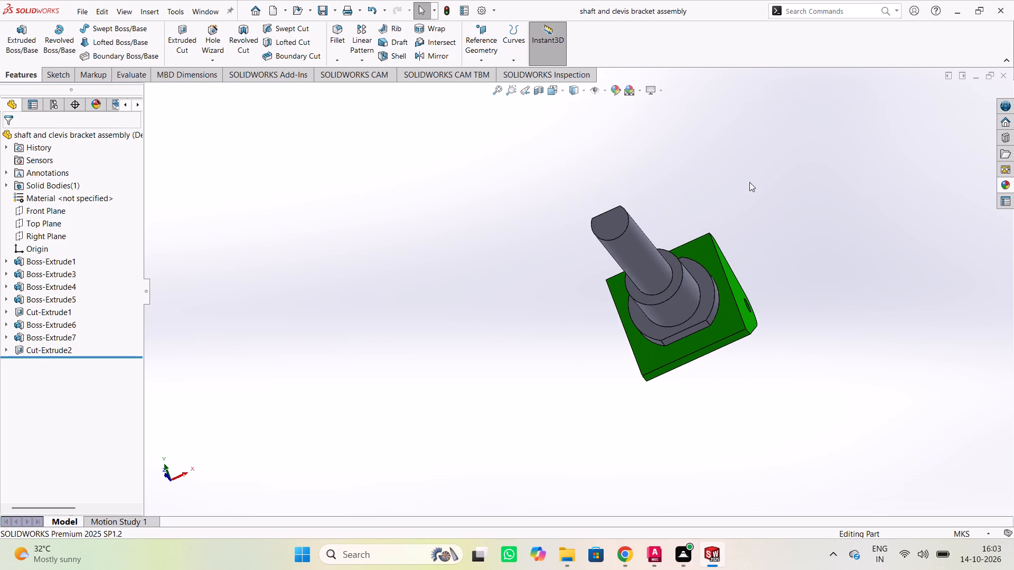
middle_drag(731, 171, 774, 235)
middle_drag(753, 176, 755, 210)
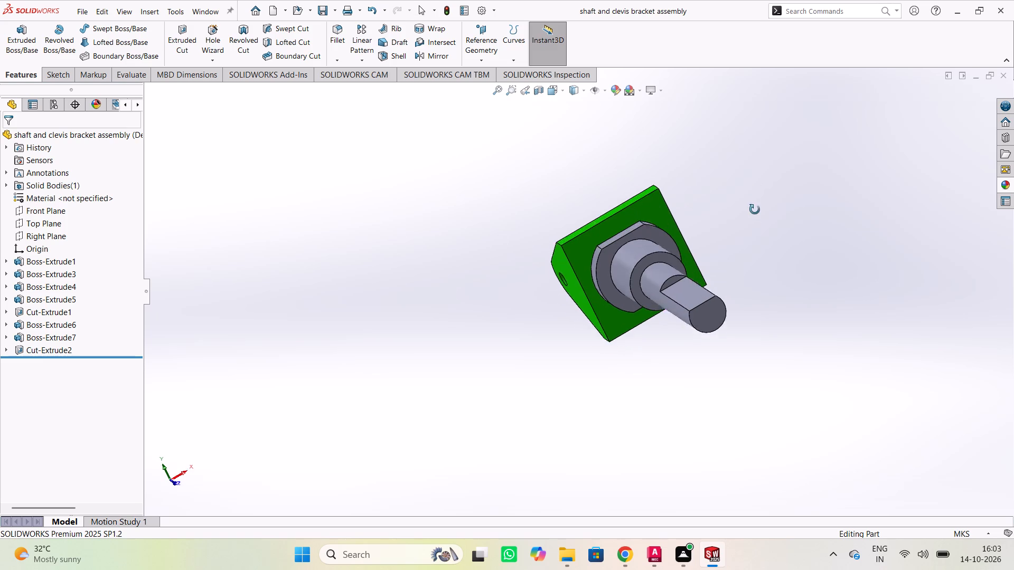
middle_drag(755, 210, 757, 232)
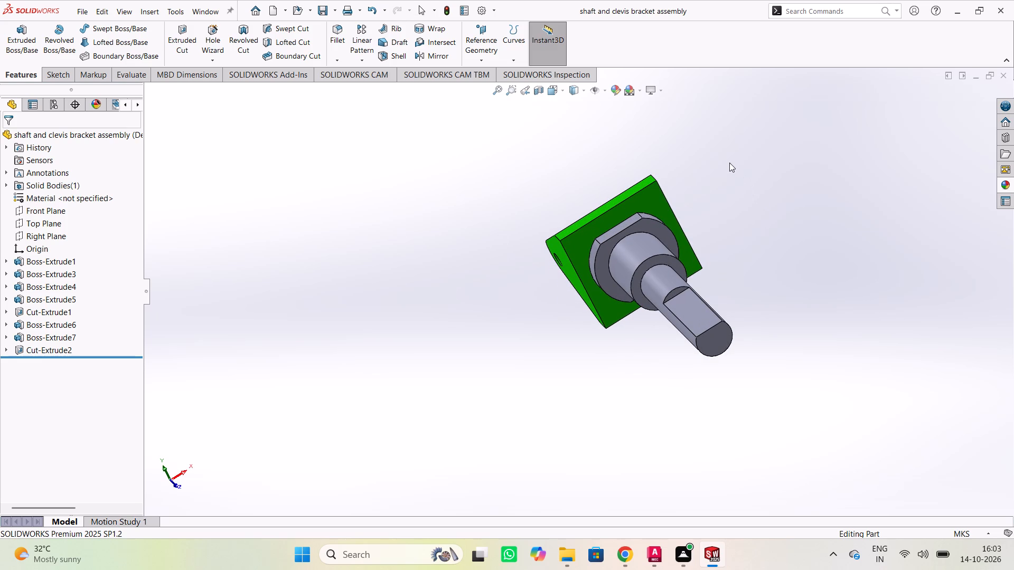
middle_drag(728, 160, 449, 254)
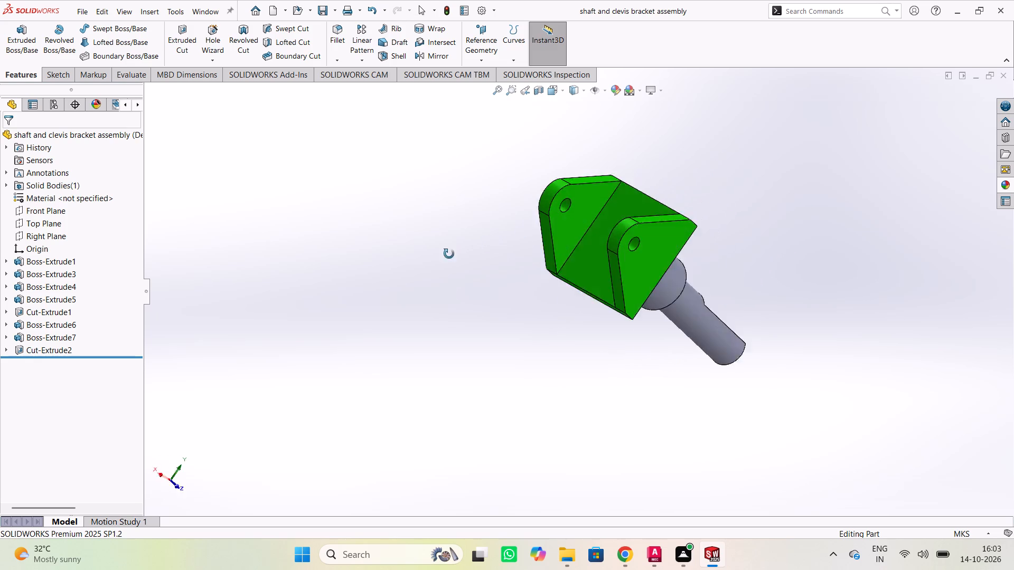
middle_drag(449, 254, 559, 364)
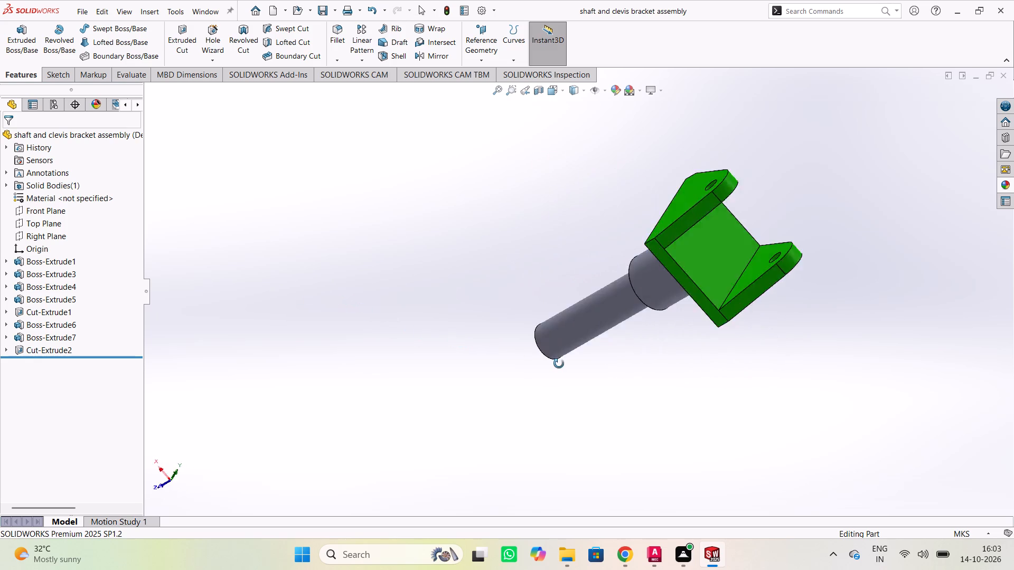
middle_drag(559, 364, 738, 337)
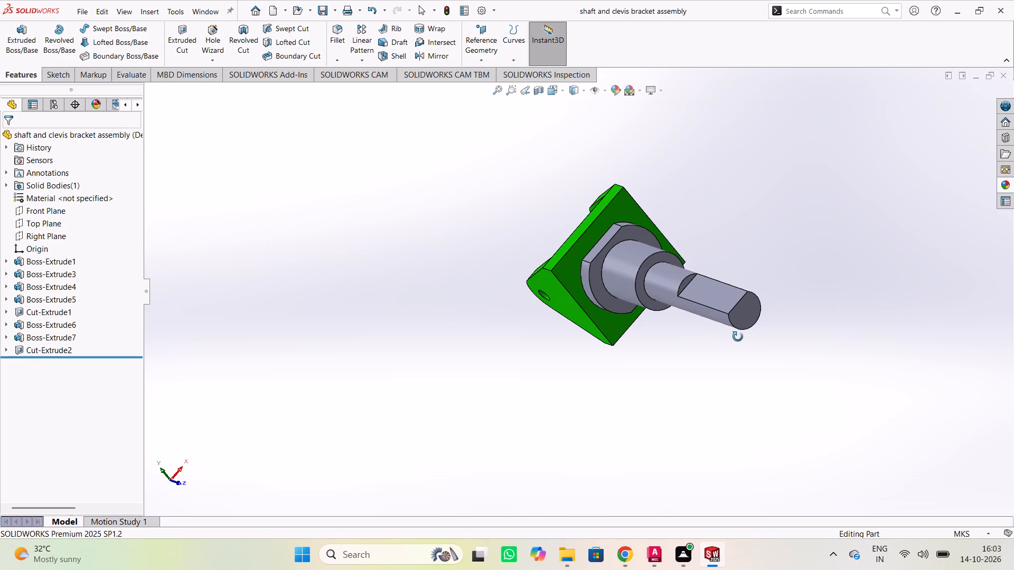
middle_drag(738, 337, 757, 313)
Examine the model at closer range from the side, lug end and shaft end, including the collar and the shaft's flat.
scroll(757, 313, up, 1)
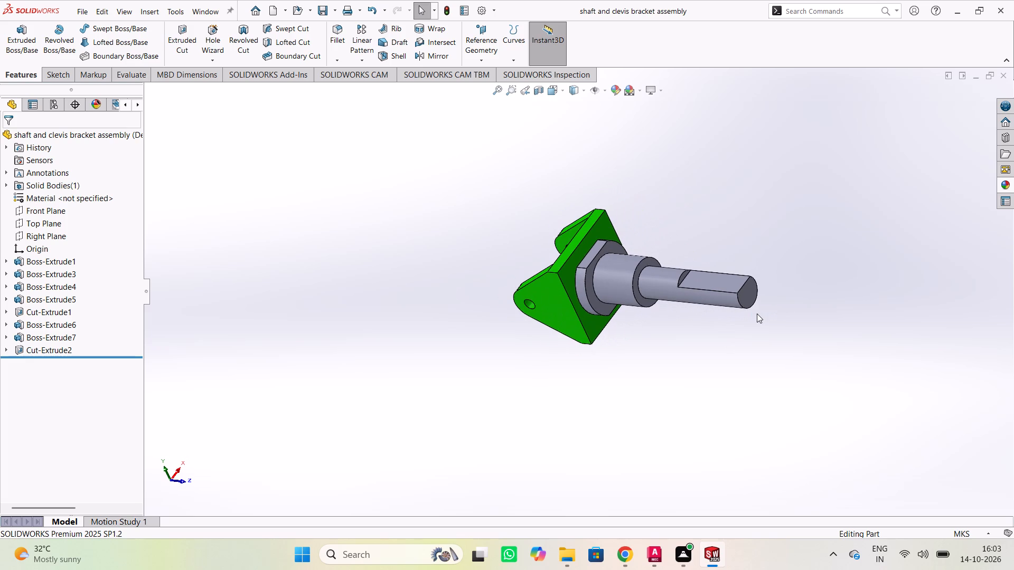
scroll(633, 204, down, 2)
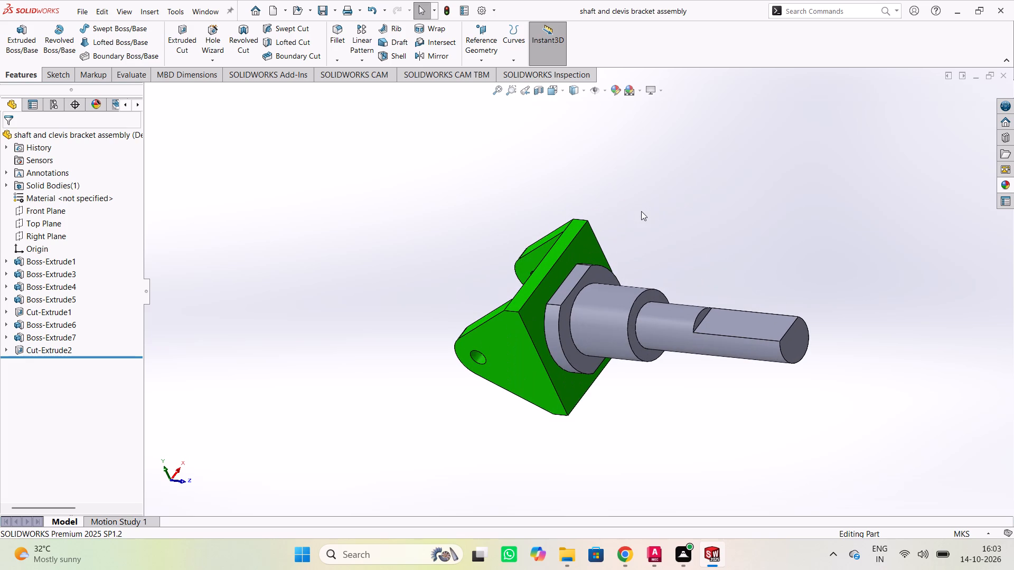
scroll(643, 211, up, 1)
scroll(643, 211, down, 1)
scroll(643, 211, up, 1)
scroll(643, 211, down, 1)
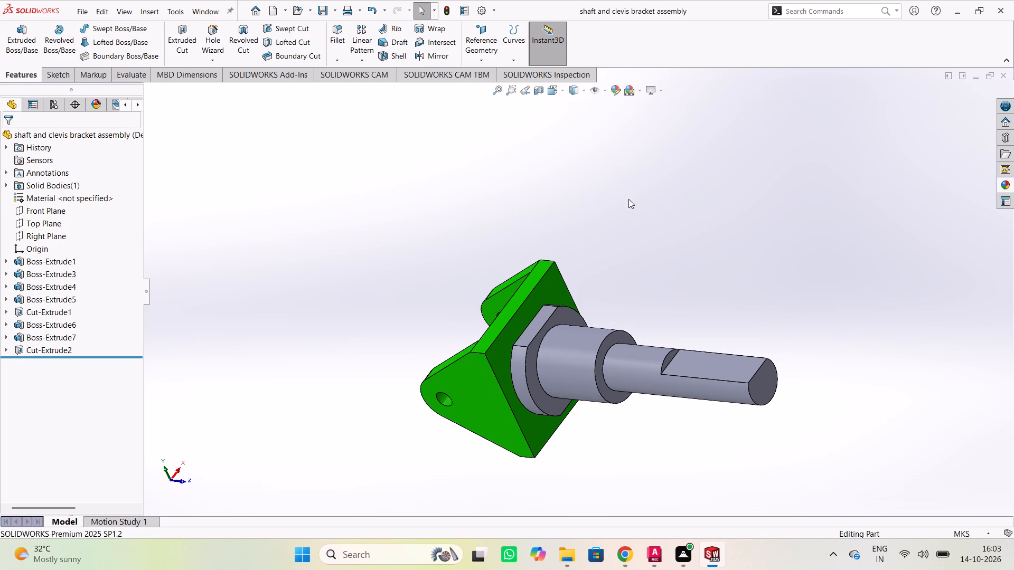
middle_drag(627, 199, 800, 271)
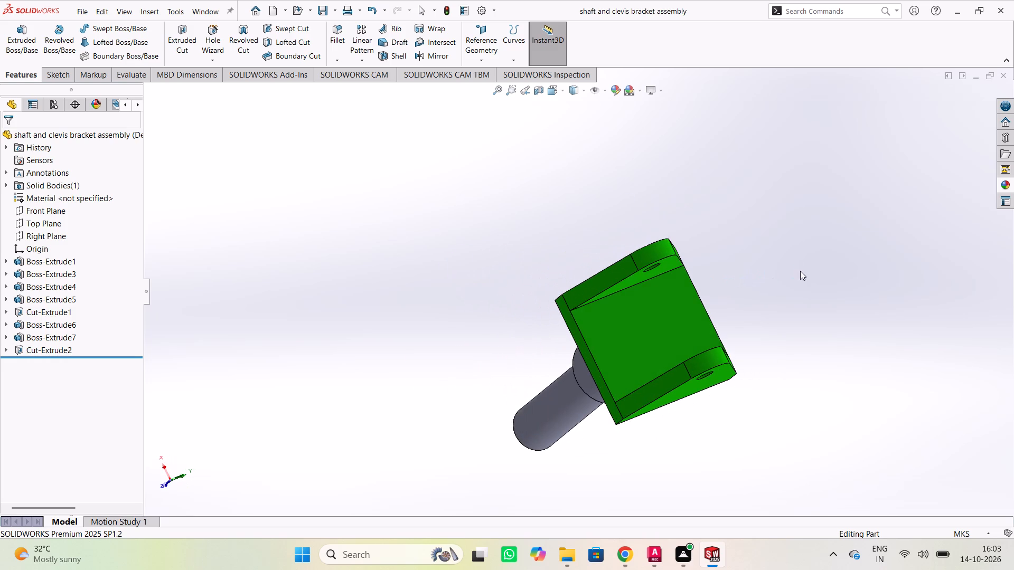
middle_drag(512, 194, 693, 266)
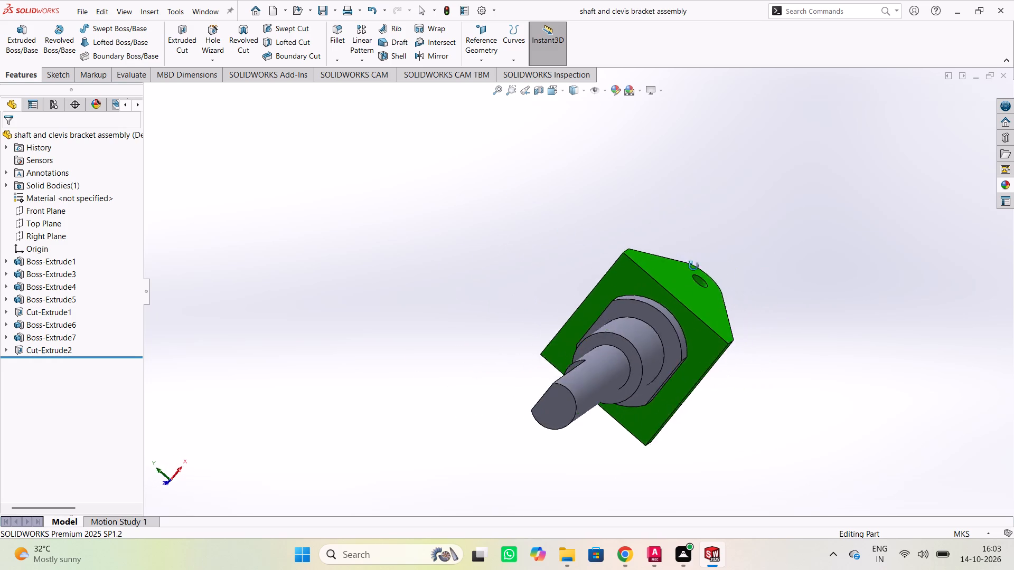
middle_drag(693, 266, 626, 337)
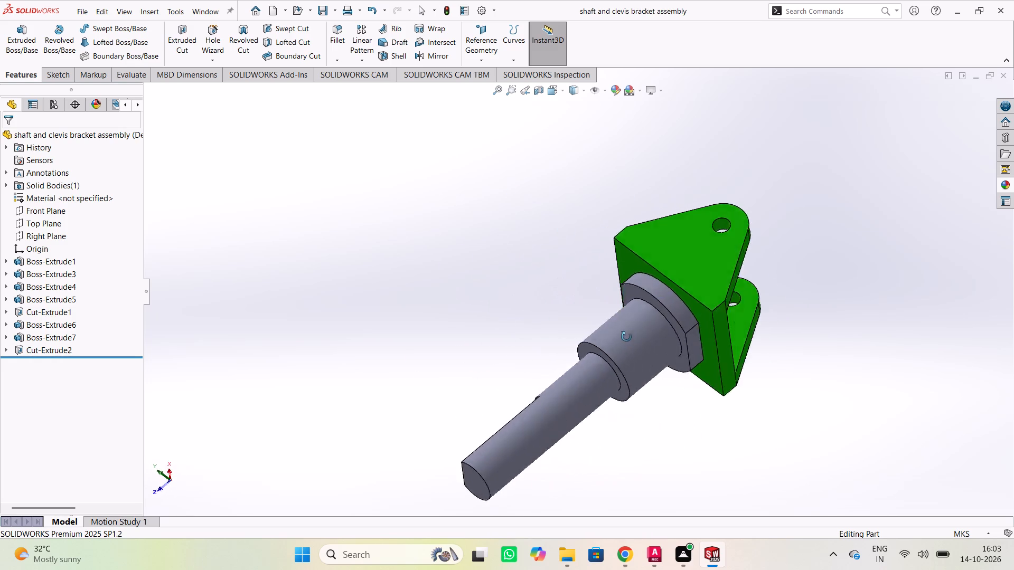
middle_drag(626, 337, 349, 287)
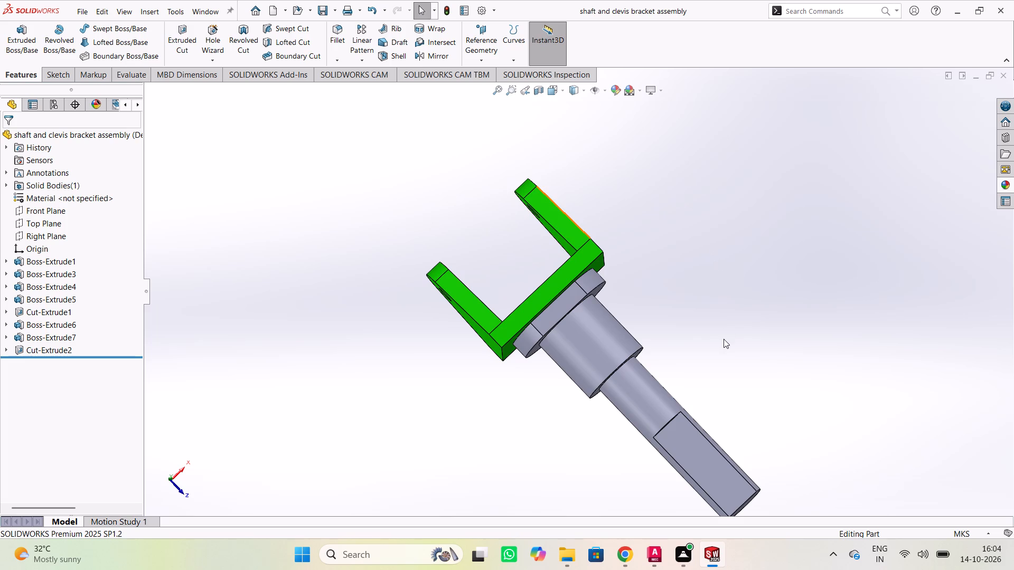
middle_drag(720, 339, 490, 271)
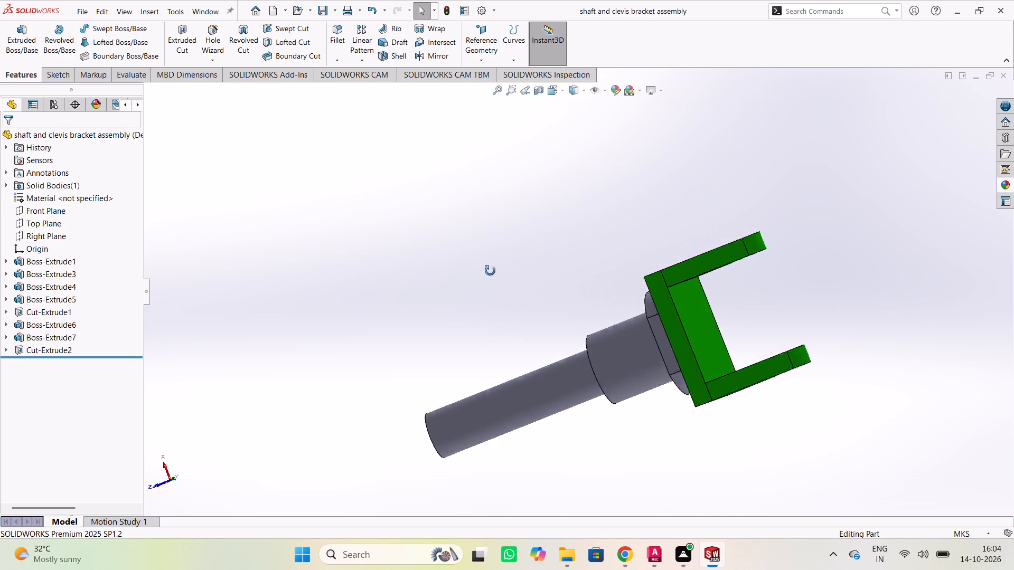
middle_drag(490, 271, 319, 293)
middle_drag(857, 254, 701, 231)
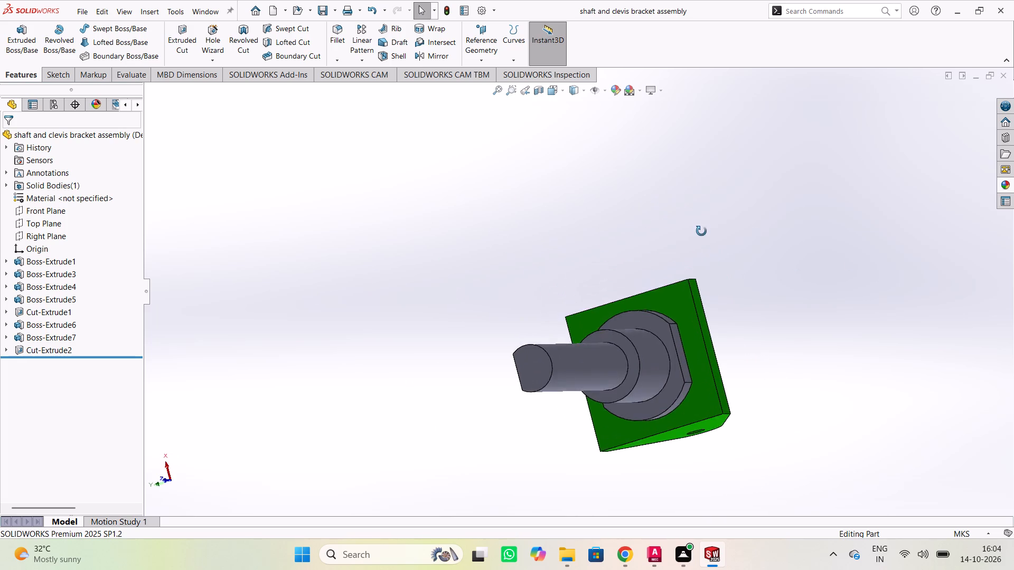
middle_drag(701, 231, 701, 211)
middle_drag(734, 194, 744, 201)
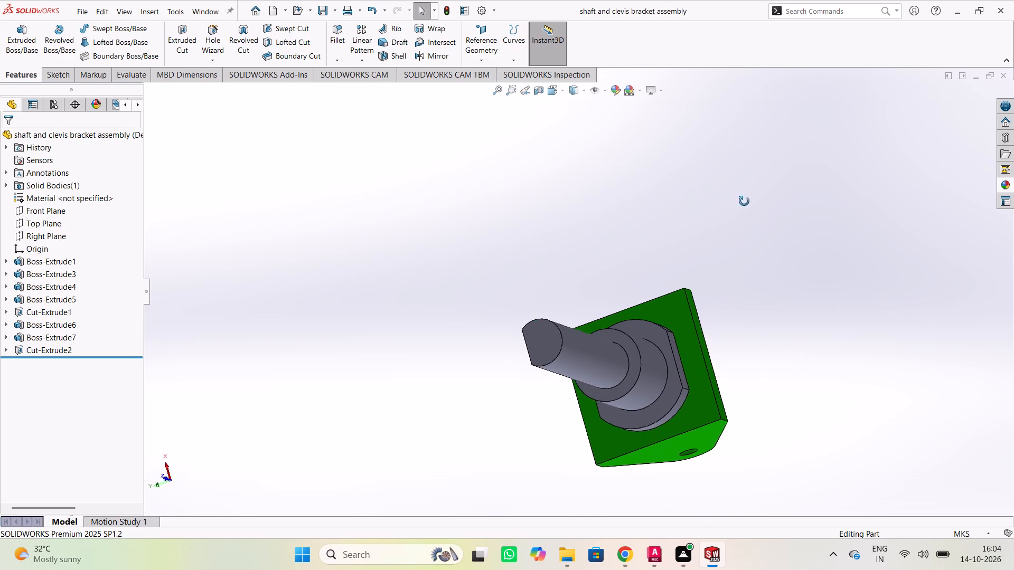
middle_drag(744, 201, 768, 229)
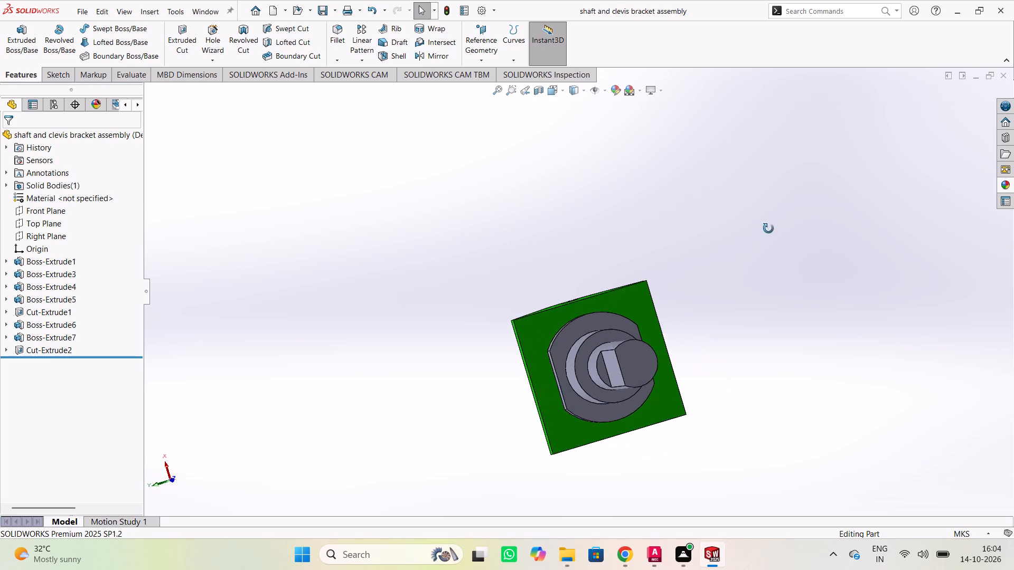
middle_drag(768, 229, 283, 314)
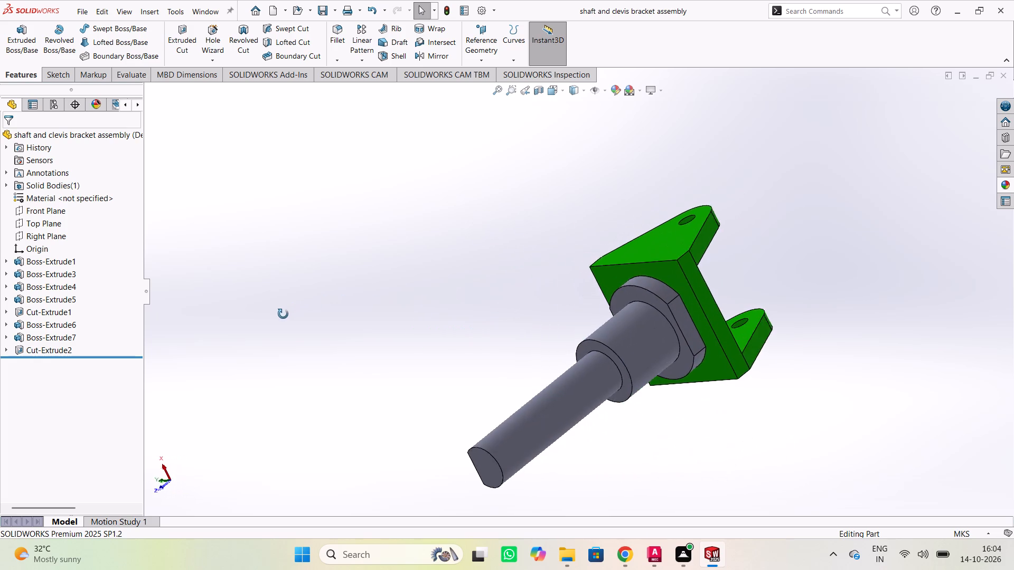
middle_drag(283, 314, 677, 228)
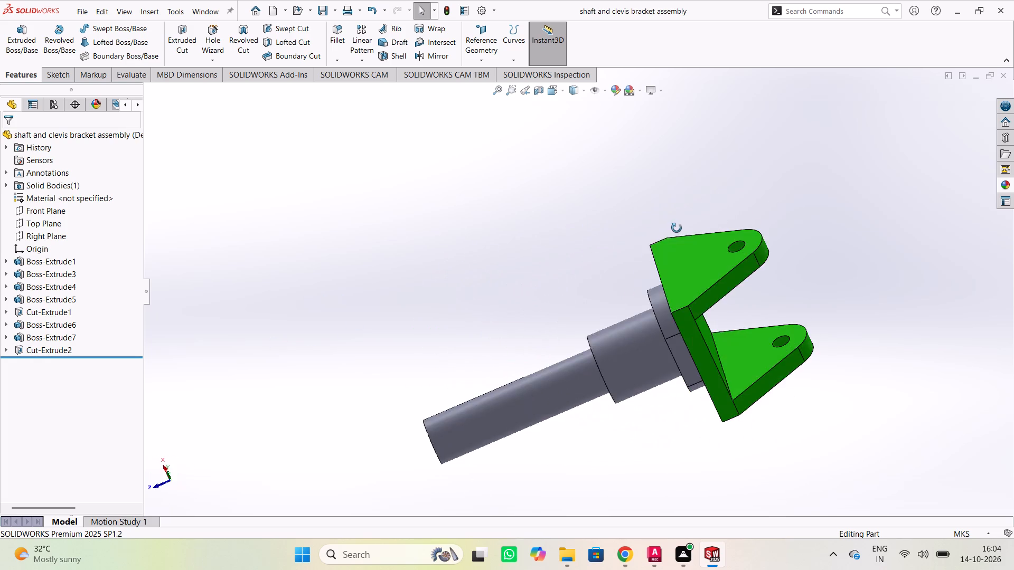
middle_drag(677, 228, 781, 160)
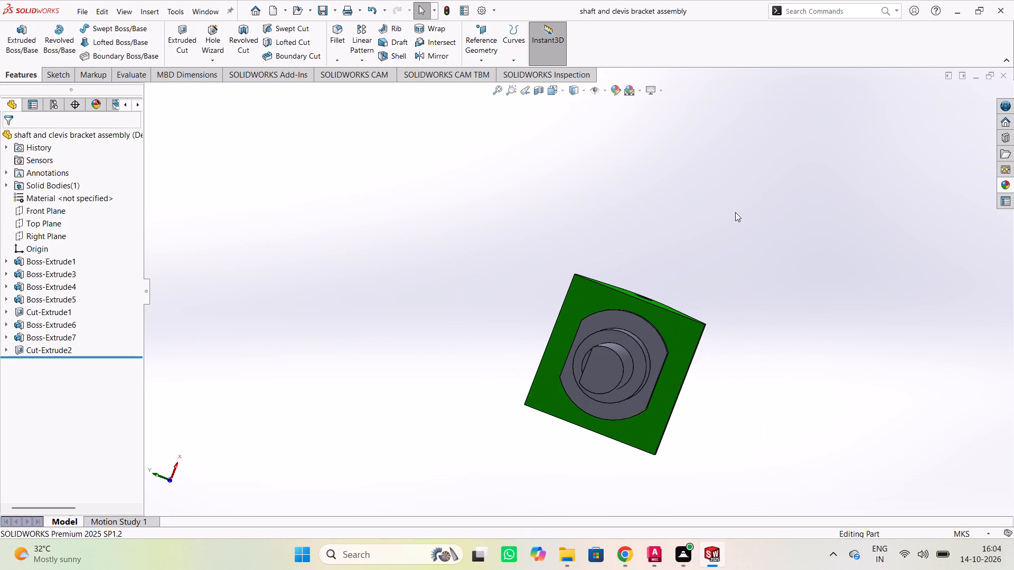
scroll(637, 216, down, 2)
scroll(637, 217, up, 2)
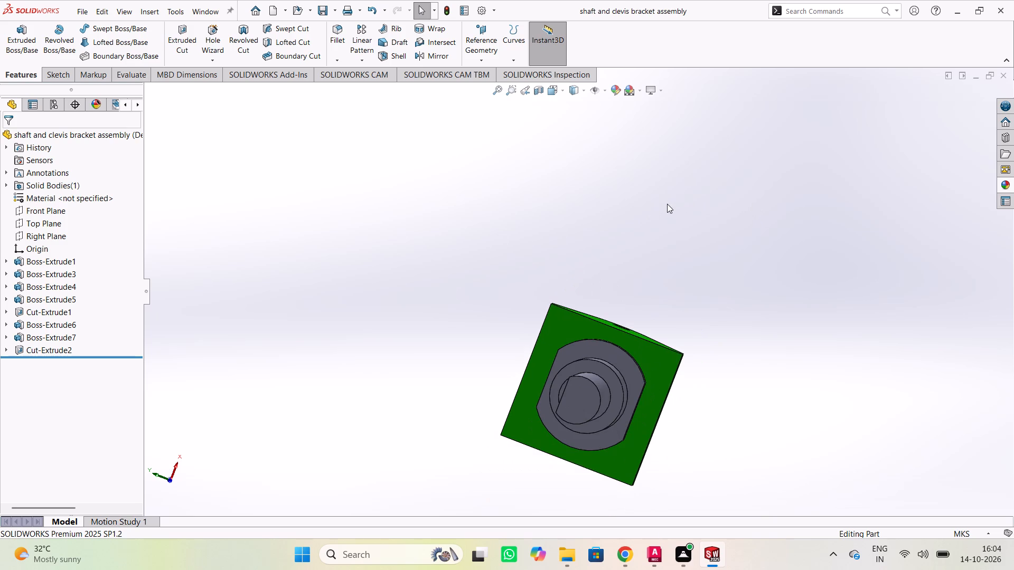
middle_drag(743, 217, 722, 244)
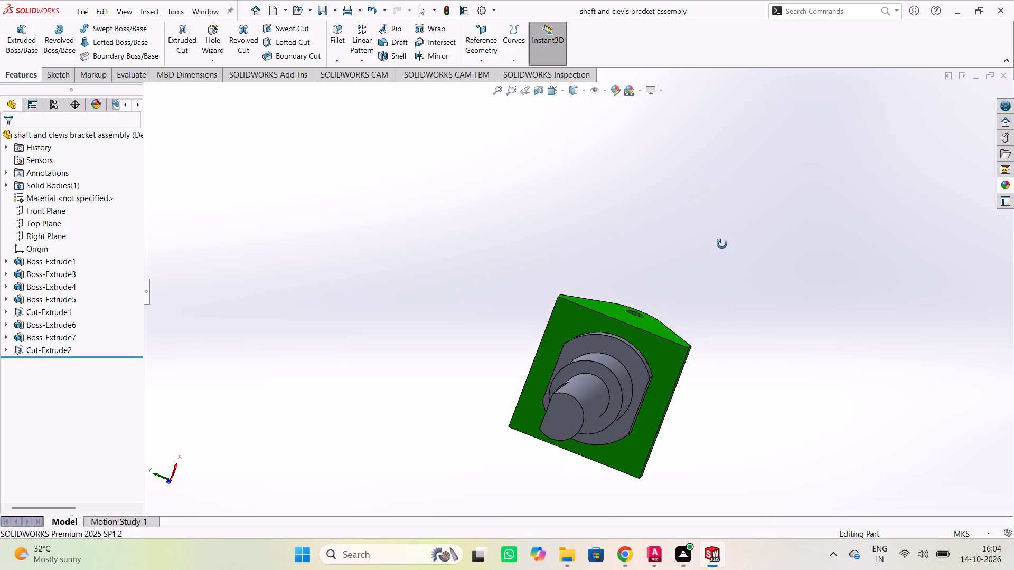
Examine the clevis interior, lug holes, base plate and the shaft's flat from the sides and the shaft end.
middle_drag(722, 244, 391, 295)
middle_drag(763, 235, 700, 271)
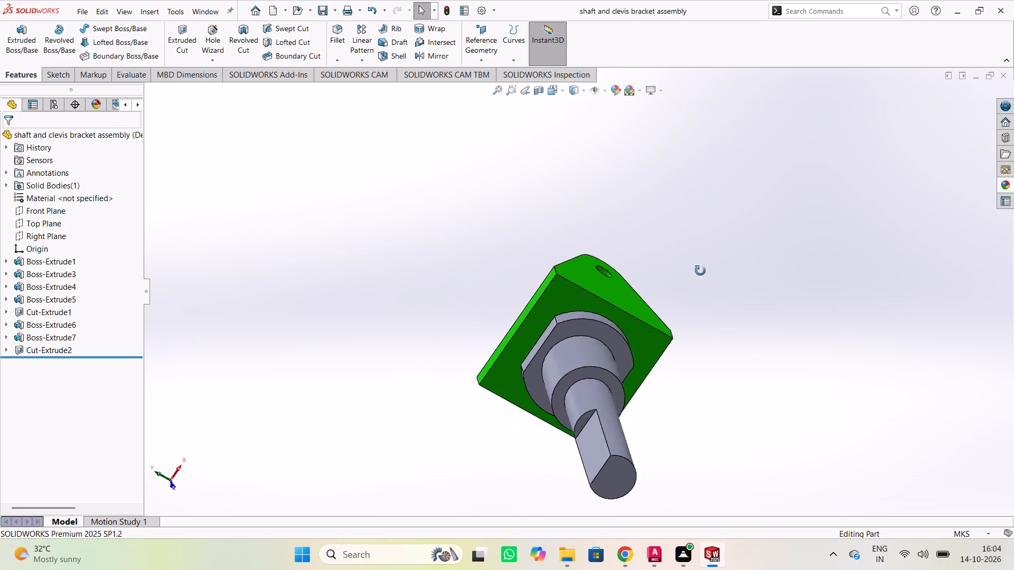
middle_drag(700, 271, 380, 244)
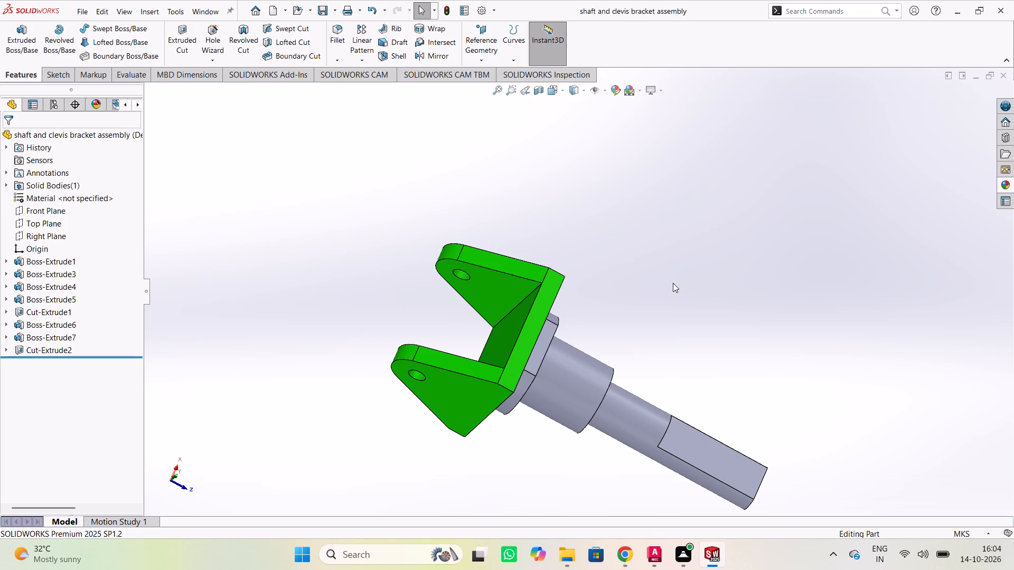
middle_drag(673, 283, 573, 189)
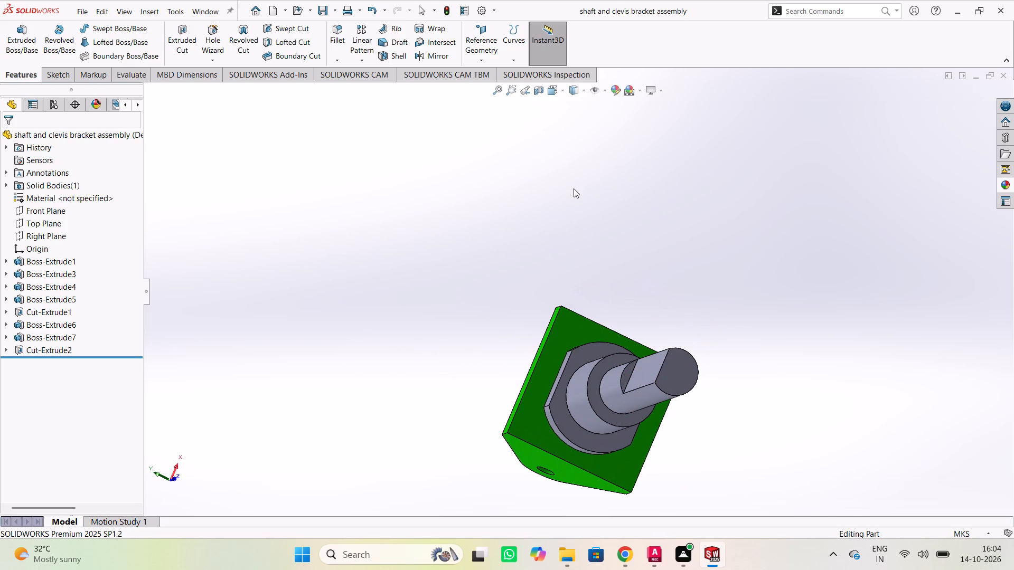
scroll(731, 253, down, 2)
scroll(713, 251, up, 2)
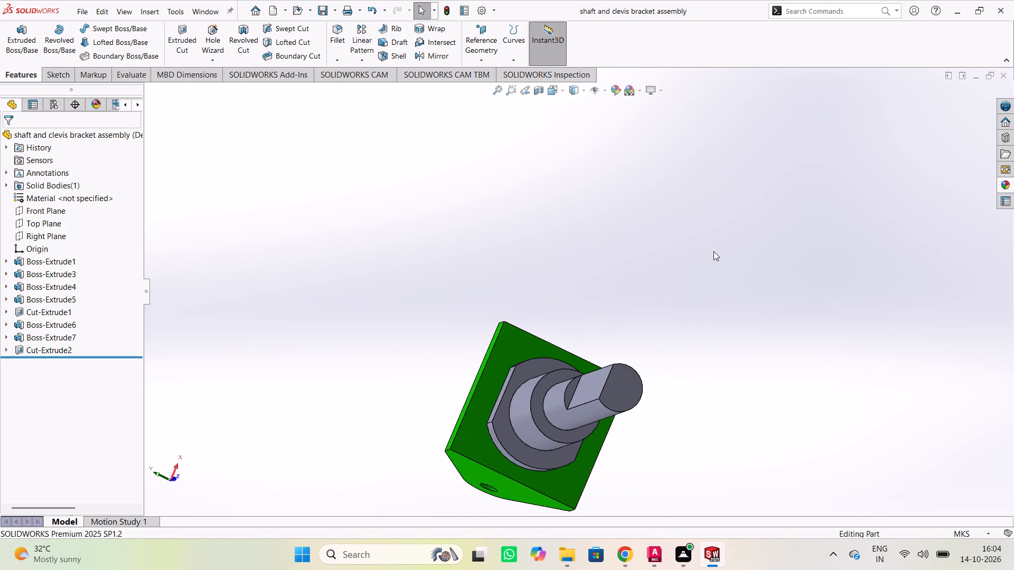
scroll(713, 251, up, 1)
middle_drag(518, 259, 669, 274)
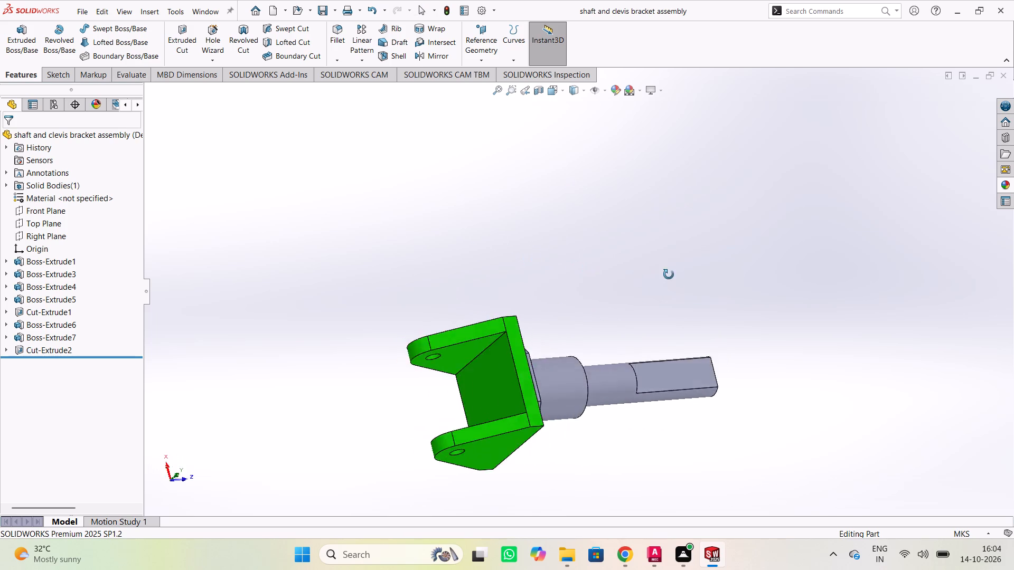
middle_drag(669, 274, 847, 335)
scroll(575, 271, down, 1)
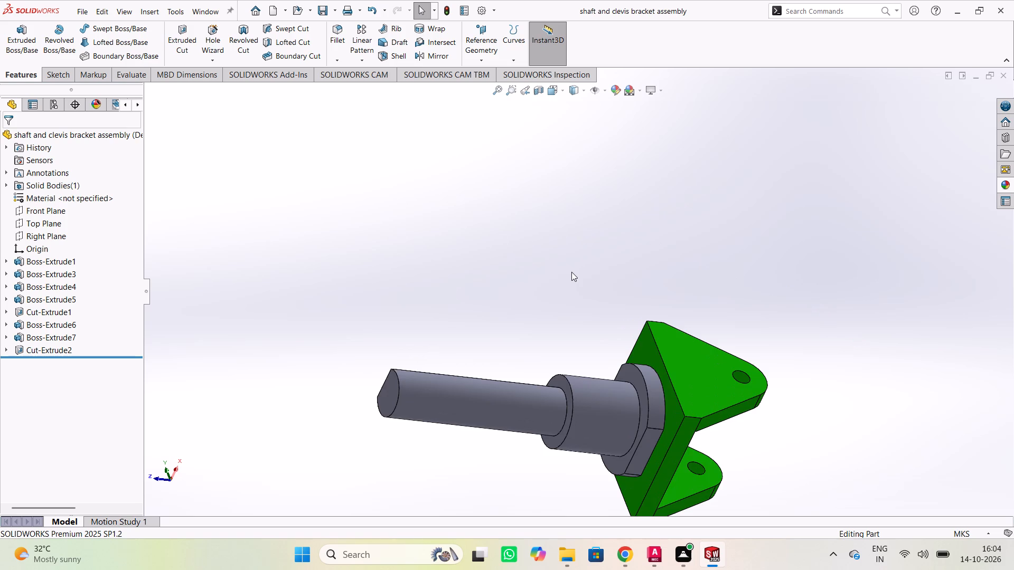
Review the whole part at a smaller scale from the shaft end, the open clevis side and both long sides.
scroll(571, 272, up, 4)
middle_drag(542, 253, 660, 268)
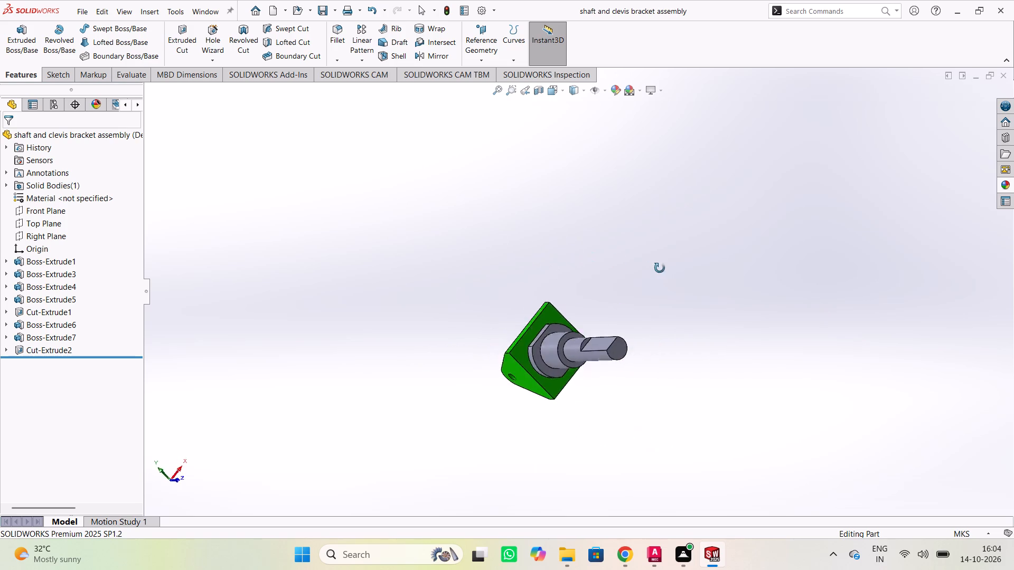
middle_drag(660, 268, 875, 311)
middle_drag(474, 207, 486, 232)
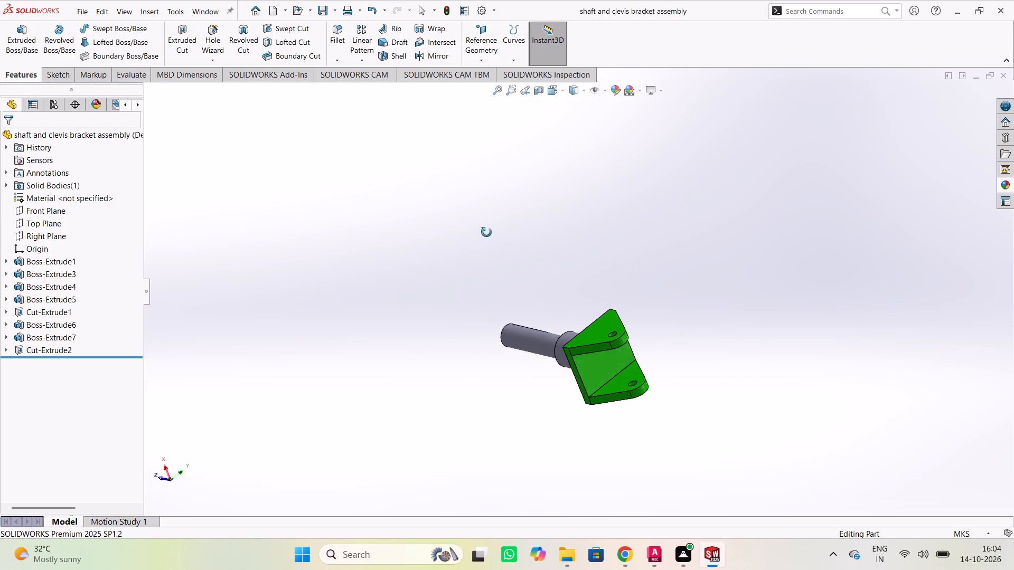
middle_drag(486, 232, 742, 313)
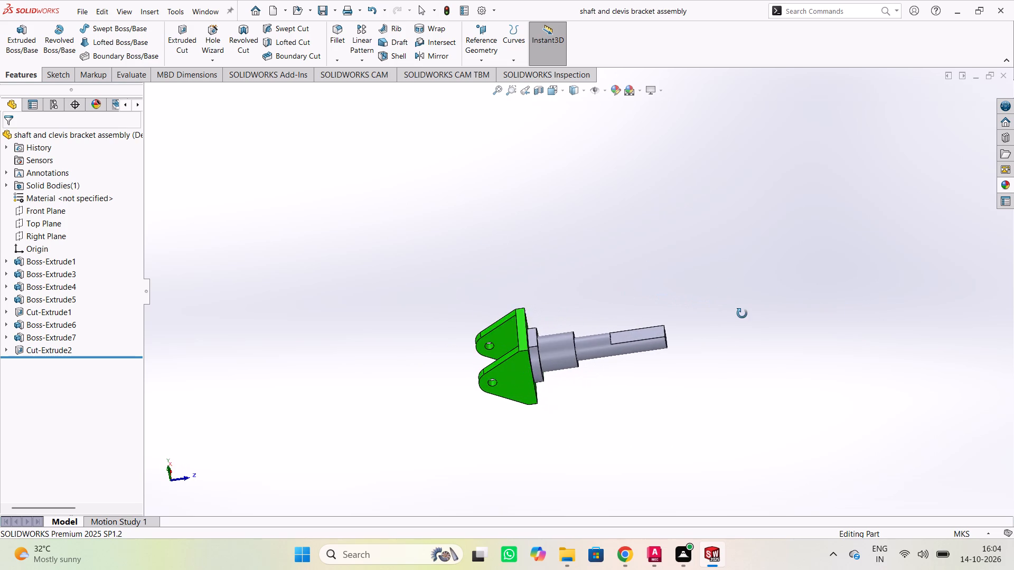
middle_drag(742, 313, 578, 274)
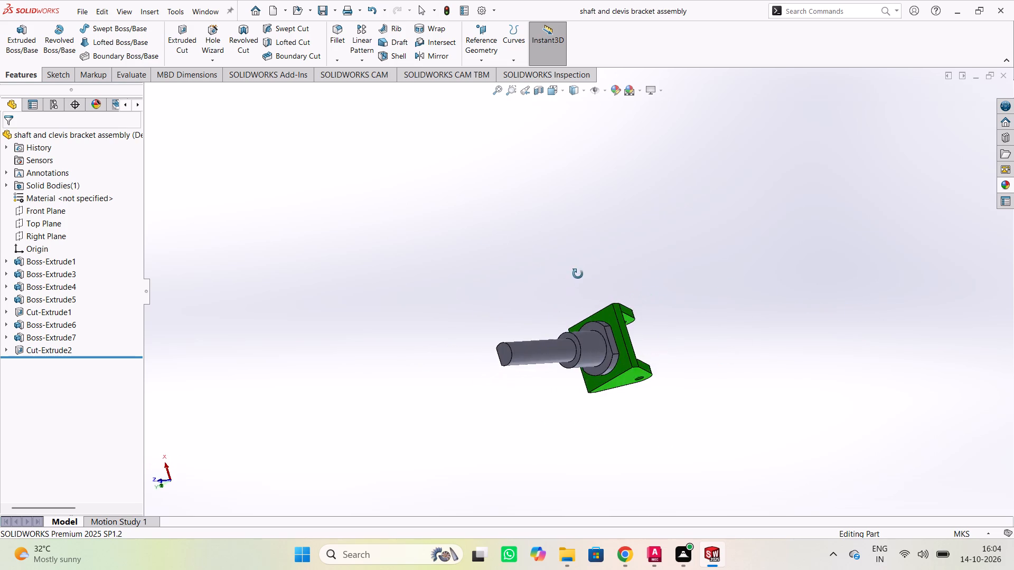
middle_drag(578, 274, 635, 296)
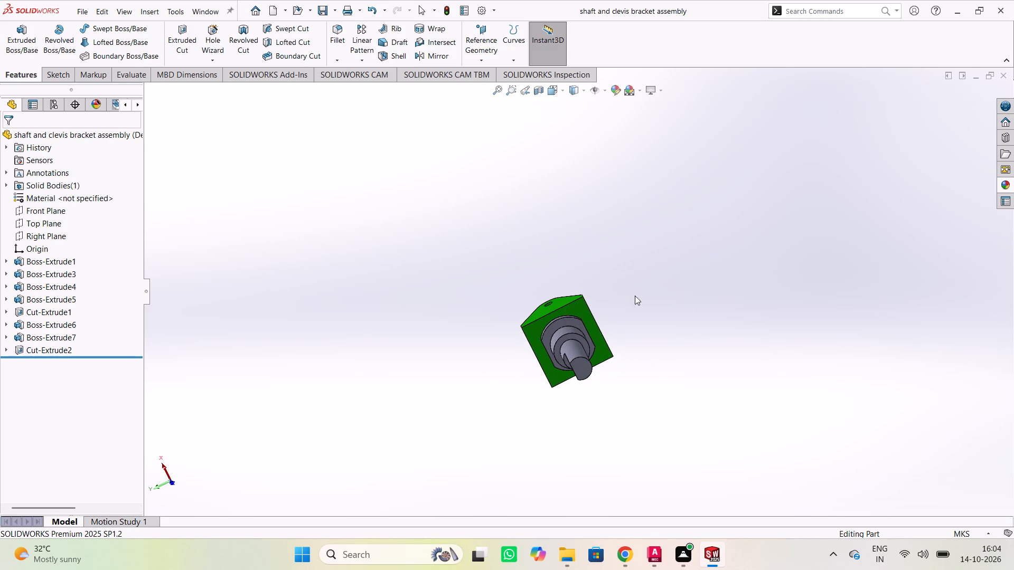
Inspect the open clevis, the collar's flats and the stepped shaft at closer range from opposite sides.
scroll(637, 299, down, 4)
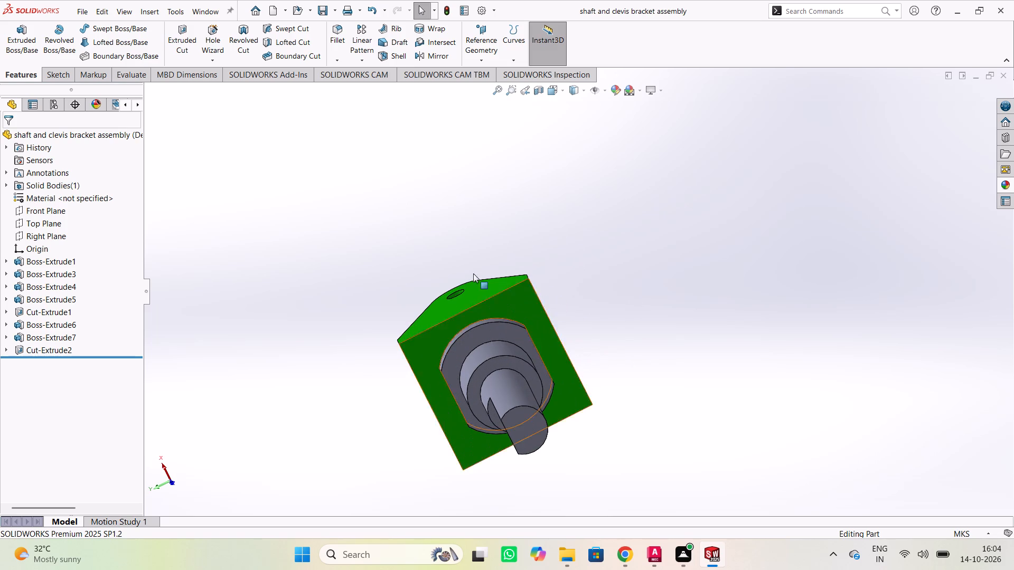
middle_drag(398, 254, 607, 282)
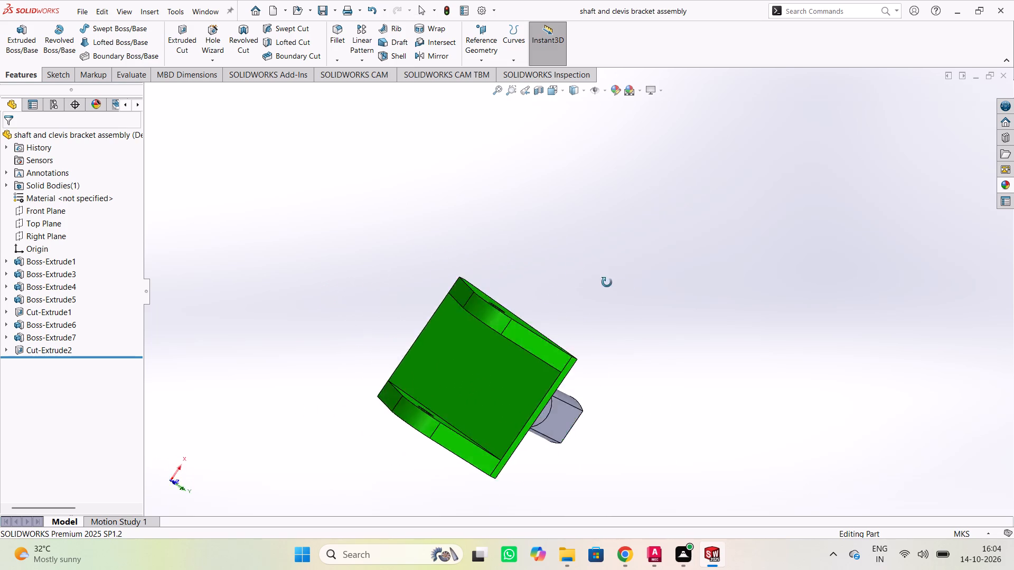
middle_drag(607, 282, 649, 286)
middle_drag(420, 238, 568, 269)
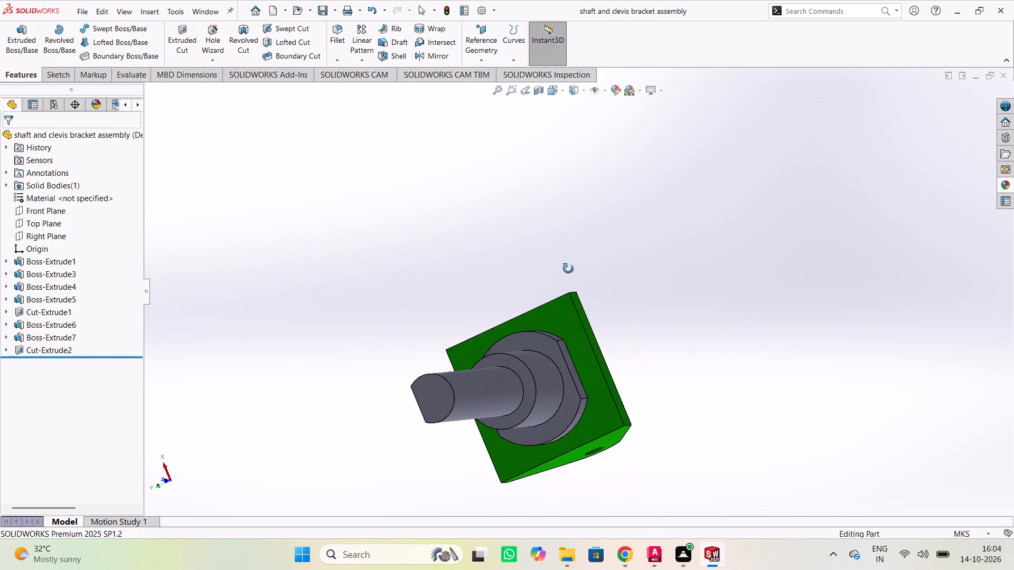
middle_drag(568, 269, 612, 258)
middle_drag(414, 231, 505, 263)
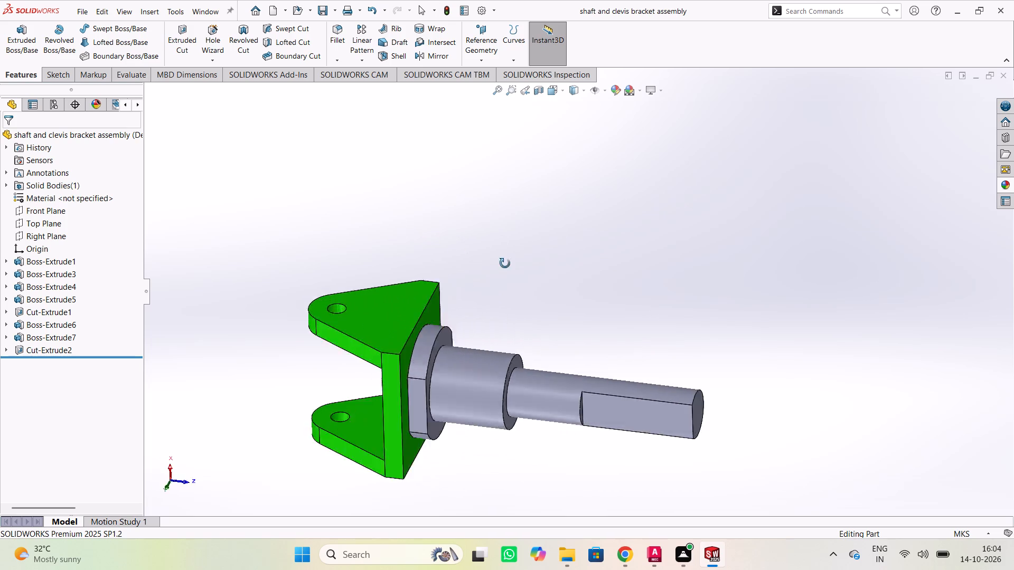
middle_drag(505, 263, 741, 281)
middle_drag(410, 246, 577, 269)
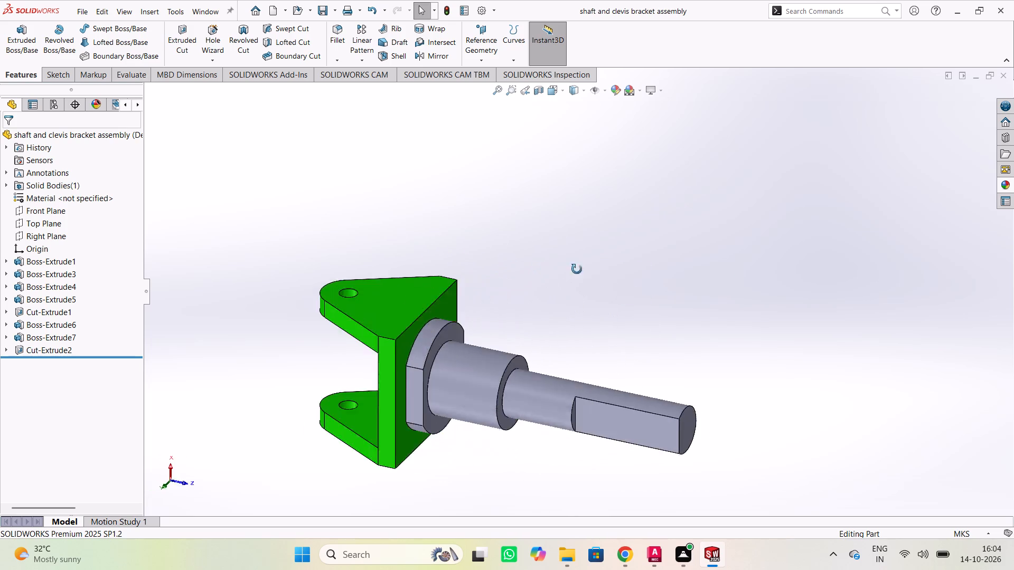
middle_drag(577, 269, 672, 268)
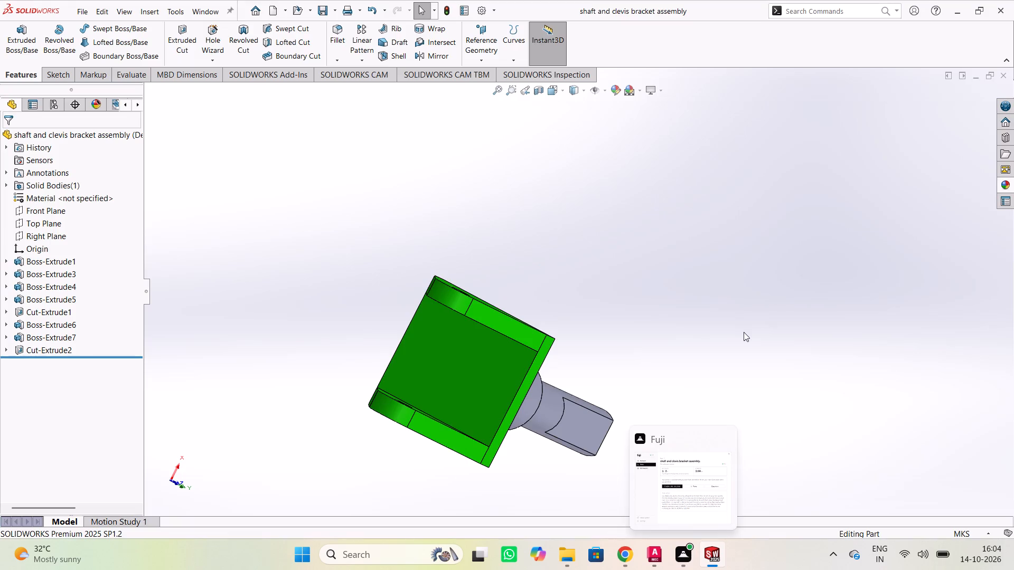
middle_drag(625, 275, 733, 316)
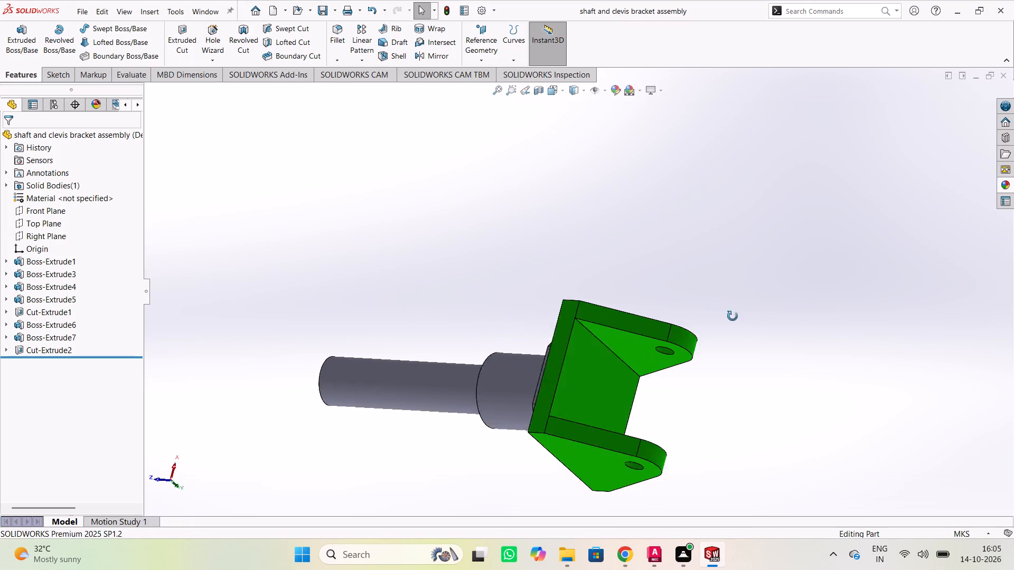
middle_drag(733, 316, 793, 316)
middle_drag(417, 239, 586, 261)
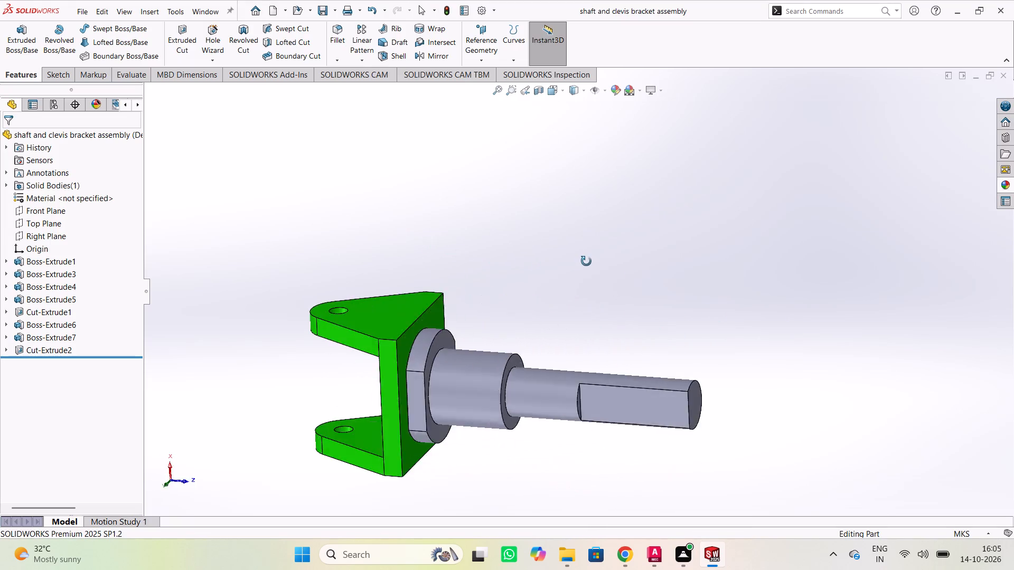
Examine the base plate, collar and shaft end-on, followed by the triangular lugs and their holes from several angles.
middle_drag(586, 261, 494, 218)
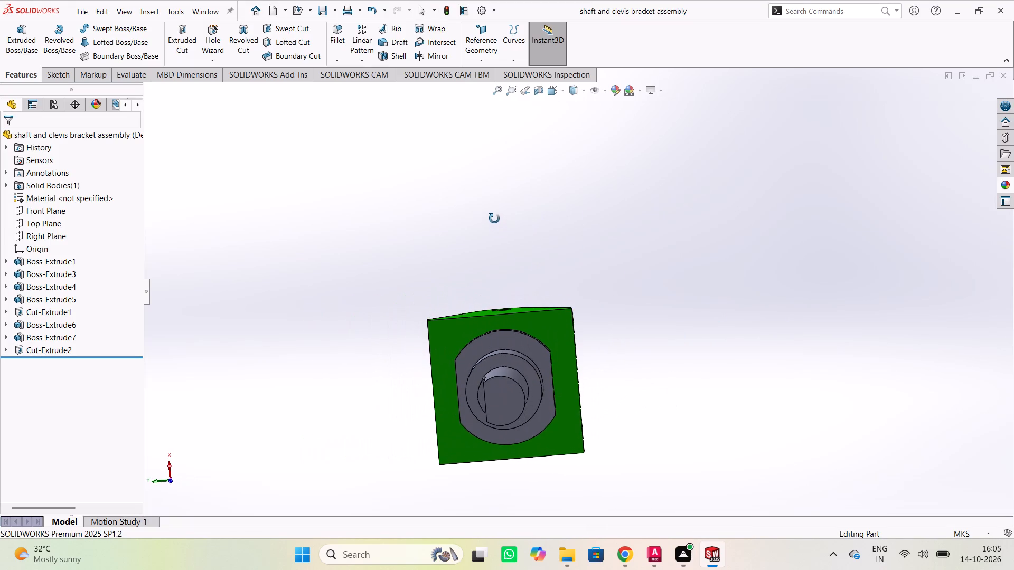
middle_drag(494, 218, 495, 206)
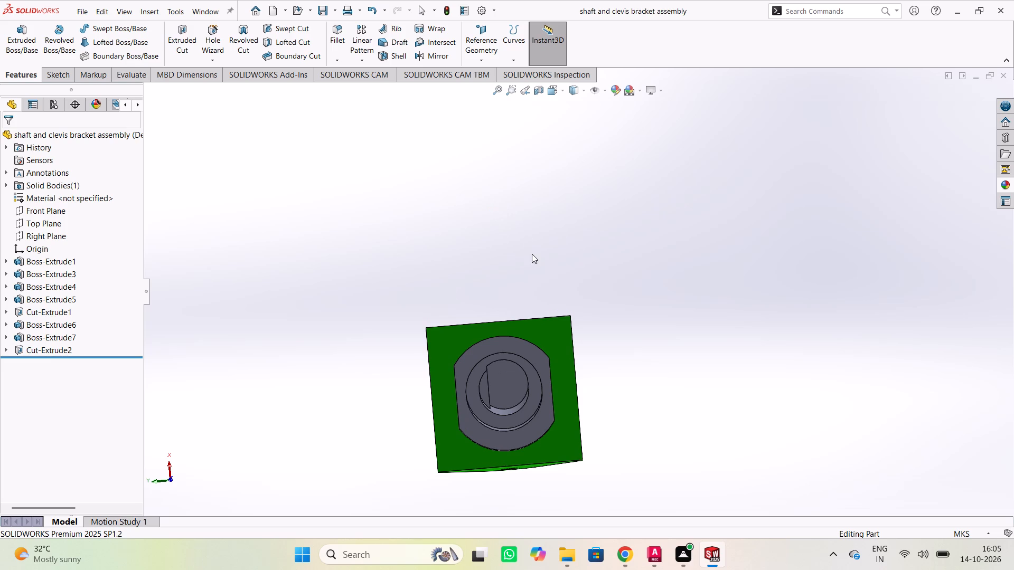
middle_drag(567, 288, 568, 298)
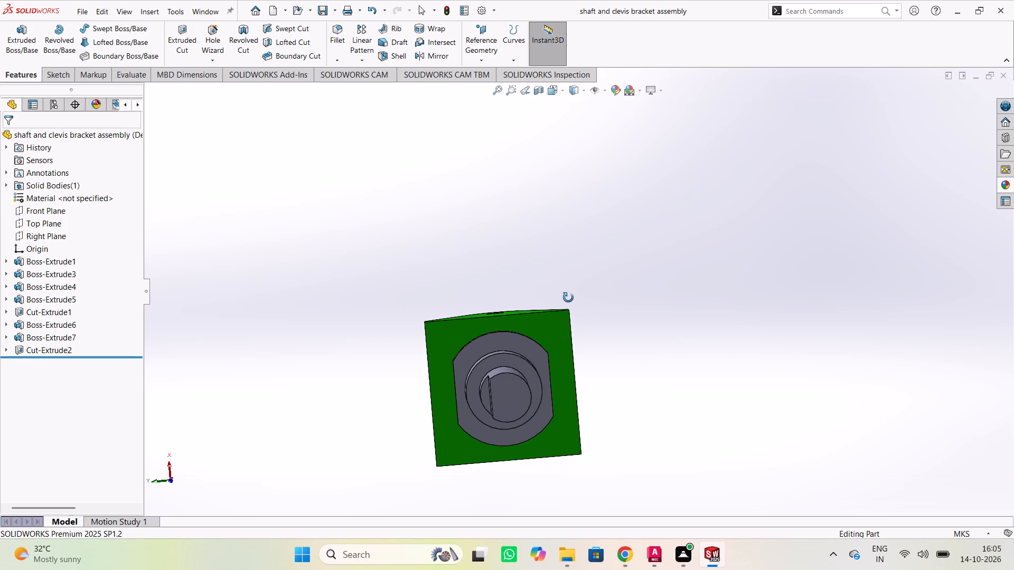
middle_drag(568, 298, 574, 275)
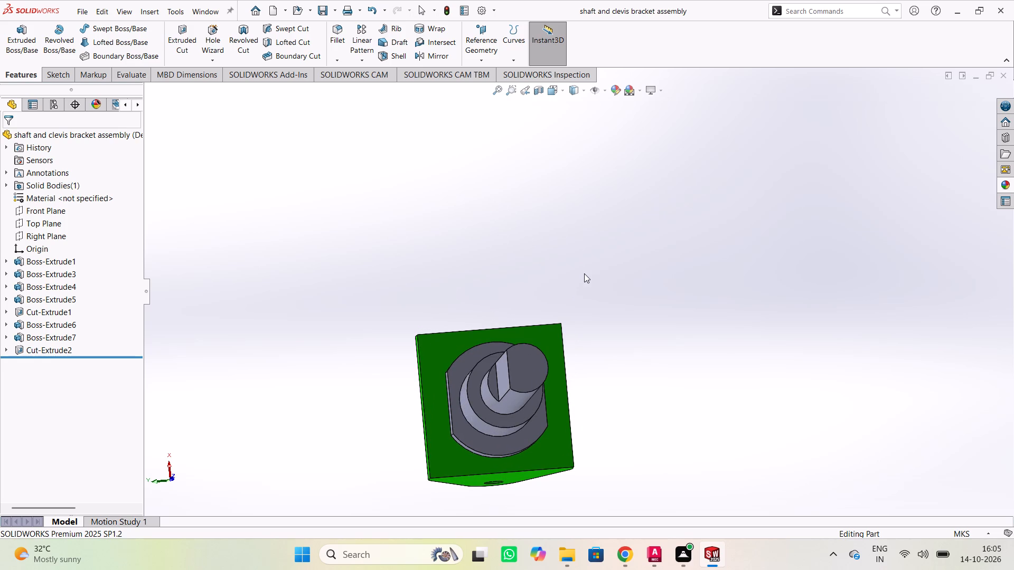
middle_drag(523, 244, 691, 273)
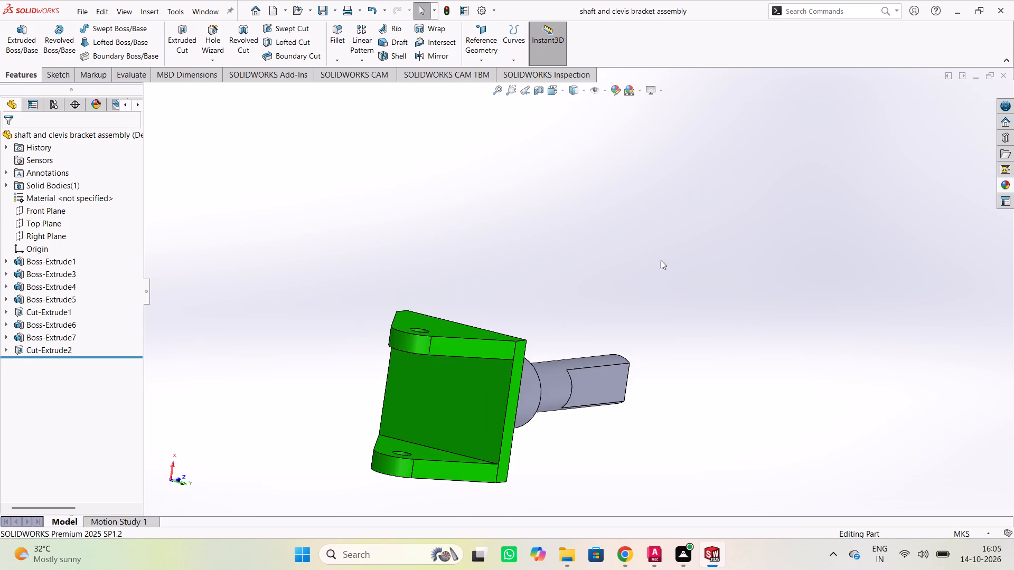
middle_drag(359, 217, 410, 429)
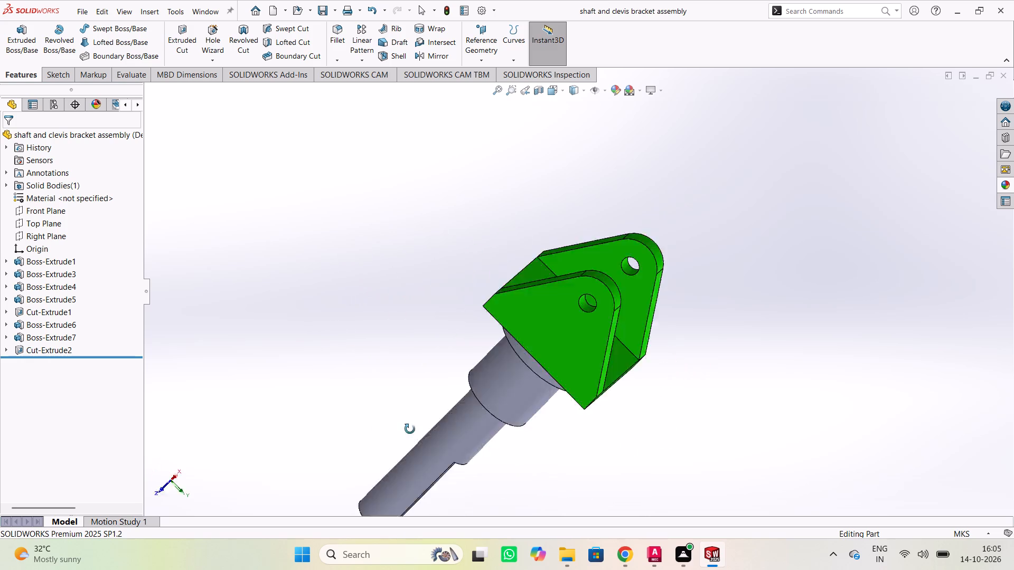
middle_drag(410, 429, 284, 273)
middle_drag(502, 234, 631, 363)
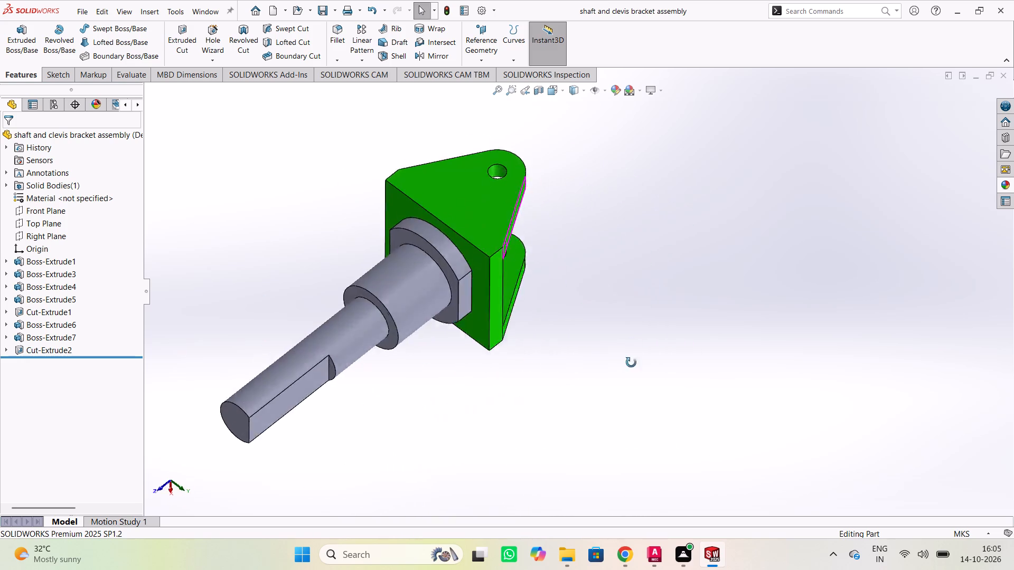
middle_drag(631, 363, 724, 291)
middle_drag(700, 344, 473, 349)
middle_drag(362, 316, 748, 306)
middle_drag(723, 313, 665, 316)
middle_drag(631, 313, 730, 312)
middle_drag(436, 299, 560, 299)
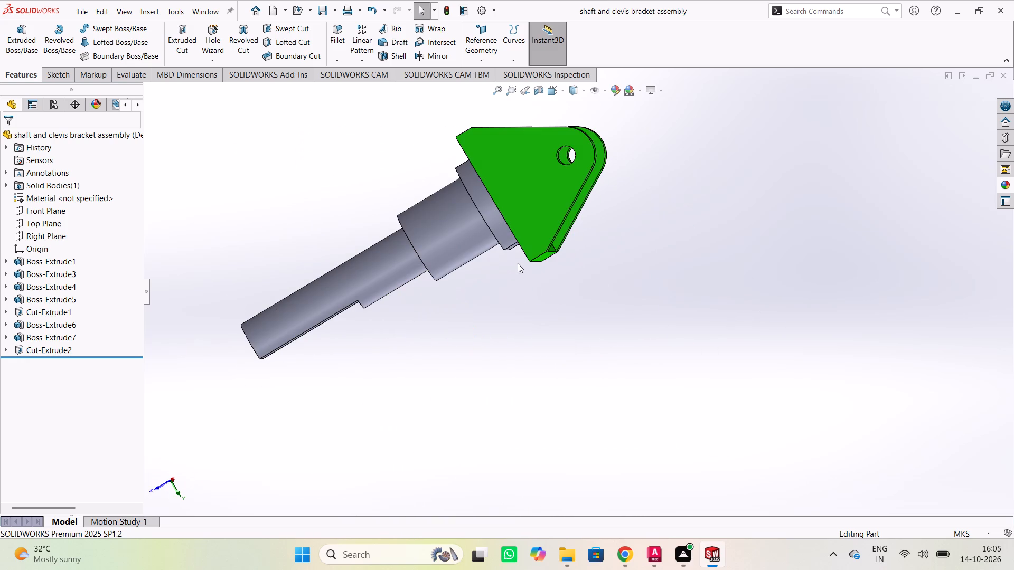
Inspect the part from the lug side, at an angle to the shaft, and end-on at the collar and shaft flat.
scroll(497, 281, up, 4)
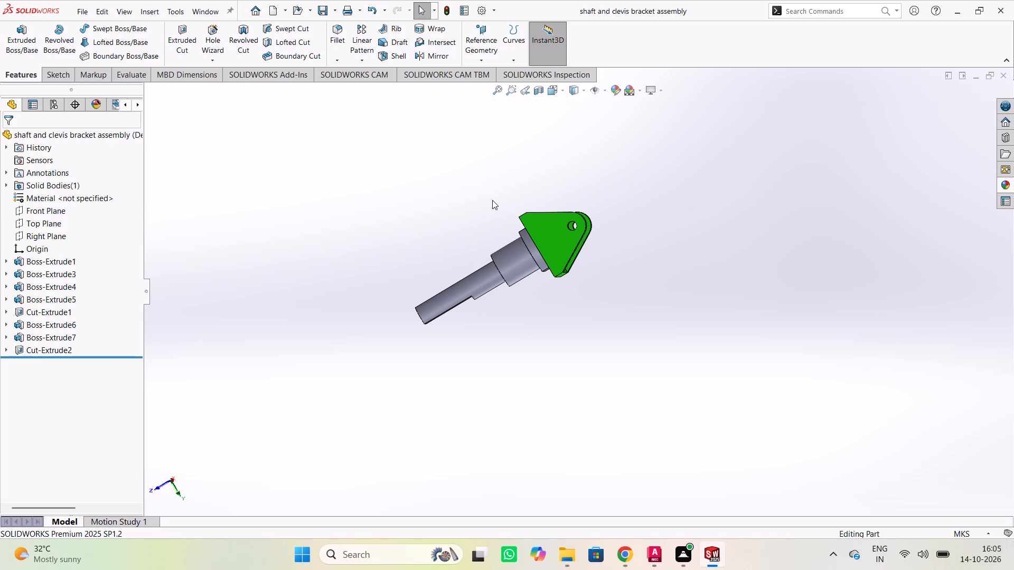
scroll(492, 200, down, 3)
scroll(606, 198, down, 1)
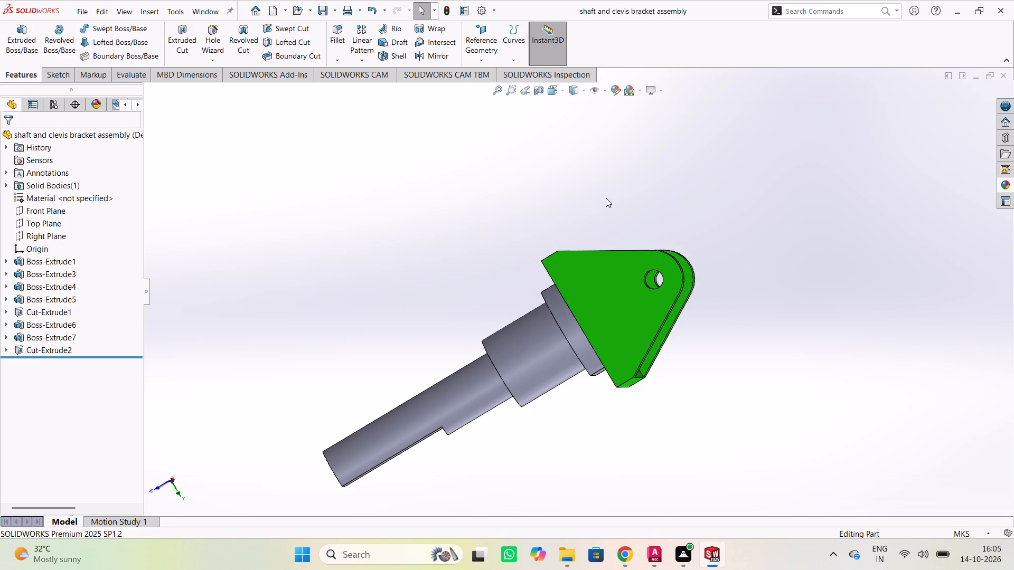
middle_drag(533, 191, 539, 187)
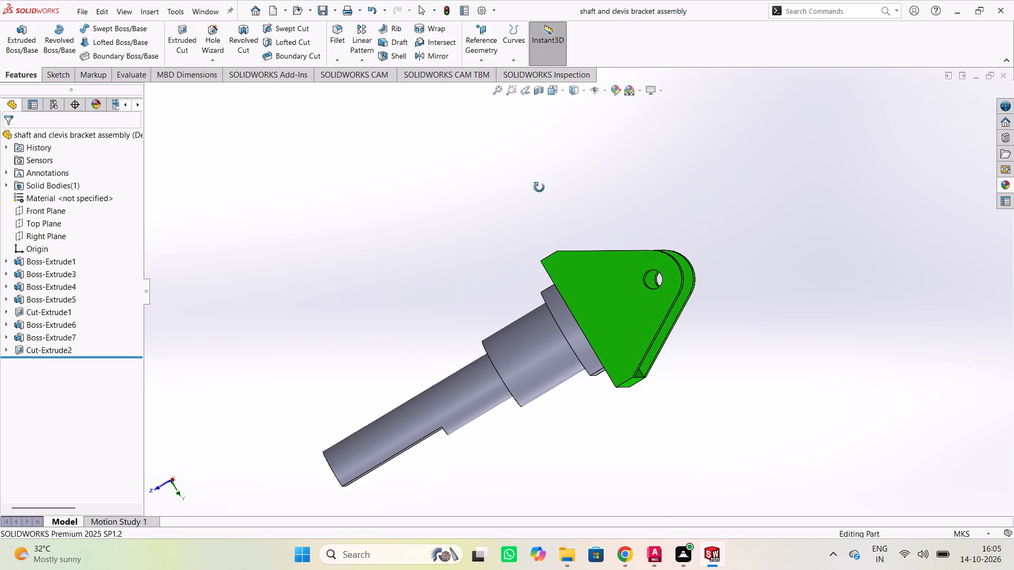
middle_drag(539, 187, 587, 168)
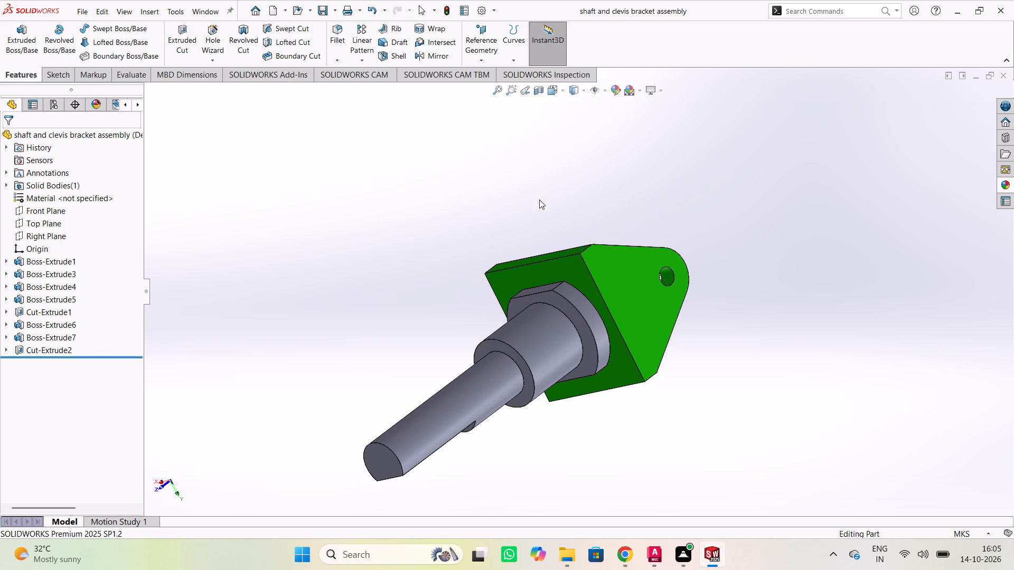
middle_drag(513, 222, 521, 218)
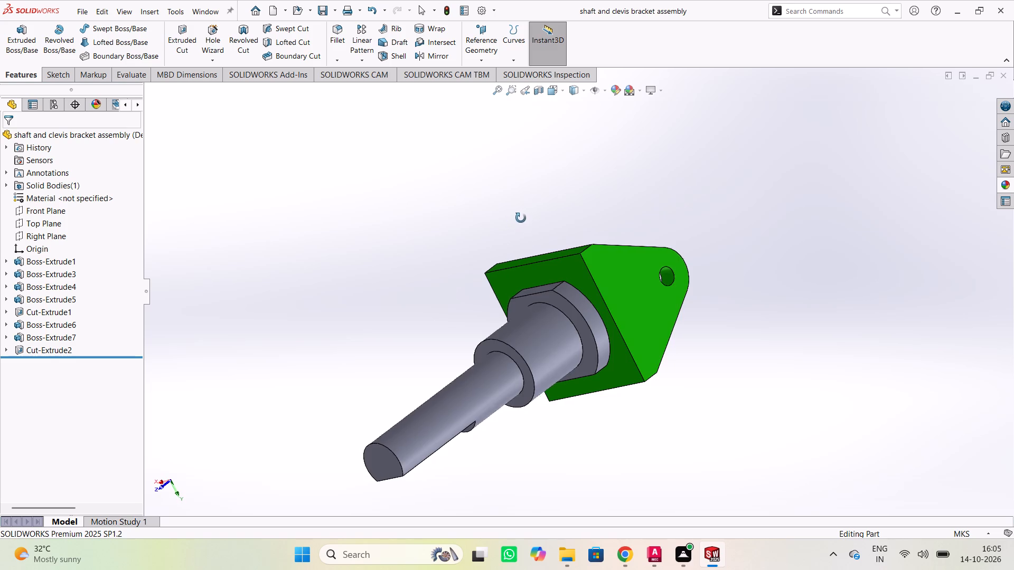
middle_drag(521, 218, 568, 188)
middle_drag(678, 376, 675, 365)
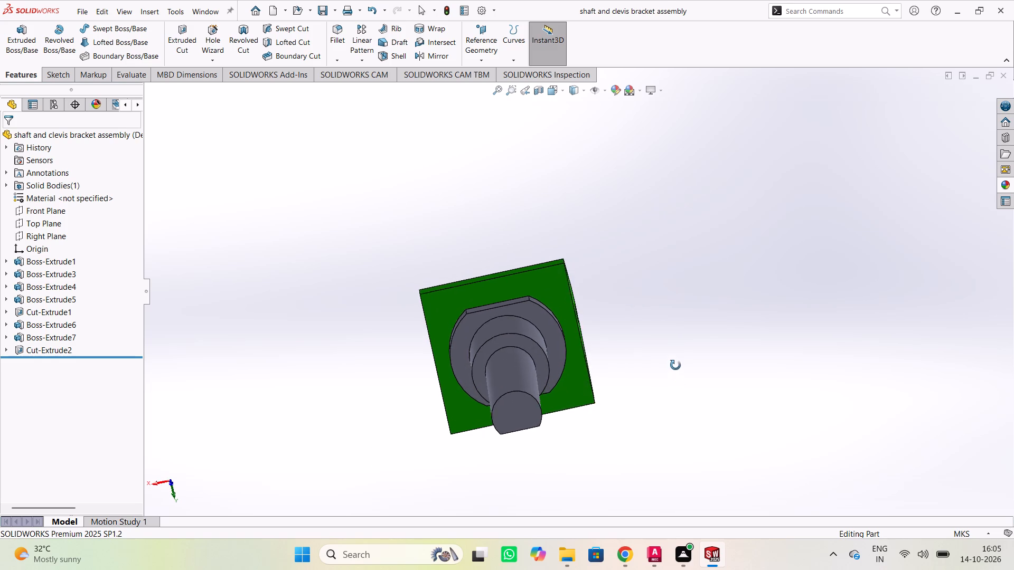
middle_drag(675, 365, 679, 332)
scroll(678, 308, down, 1)
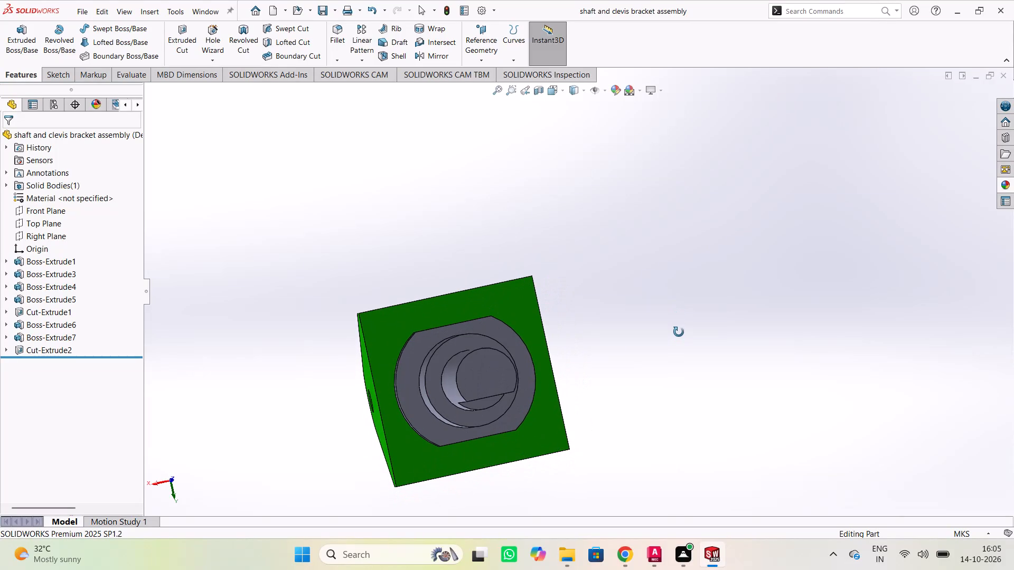
middle_drag(679, 332, 668, 332)
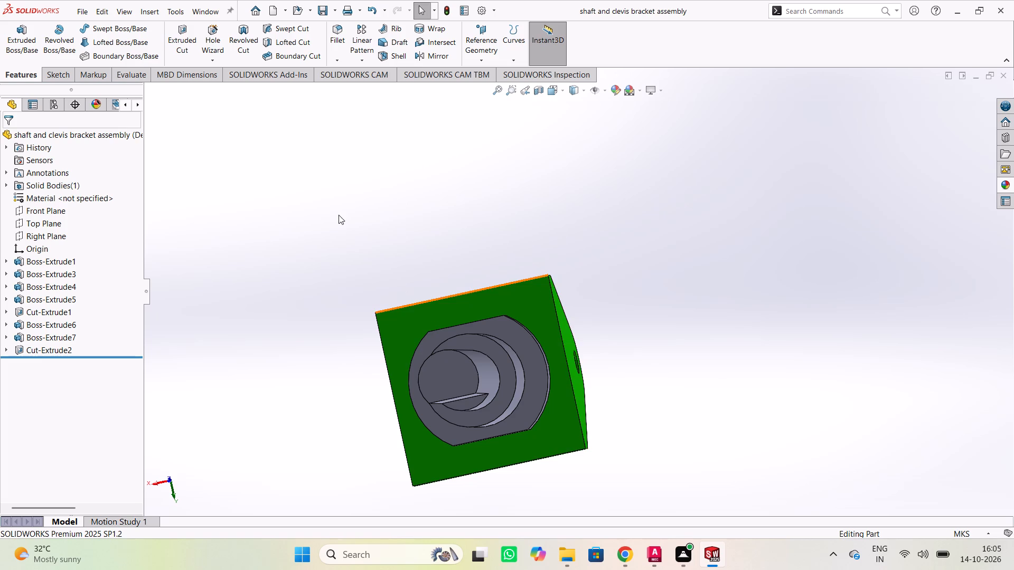
Inspect the part end-on at the shaft, along the shaft's flat side, and from the open clevis and its lugs.
middle_drag(339, 215, 349, 204)
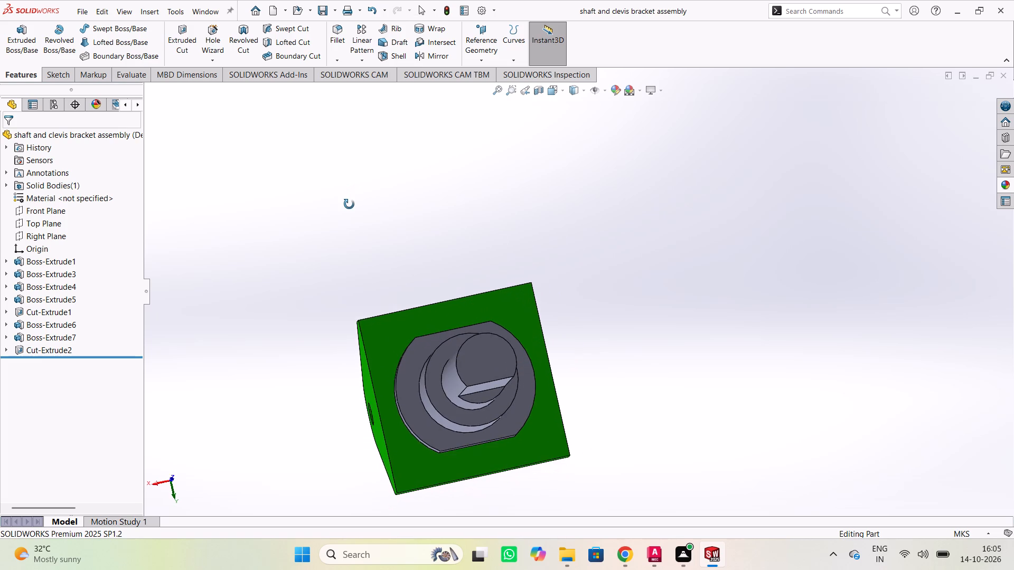
middle_drag(349, 204, 346, 212)
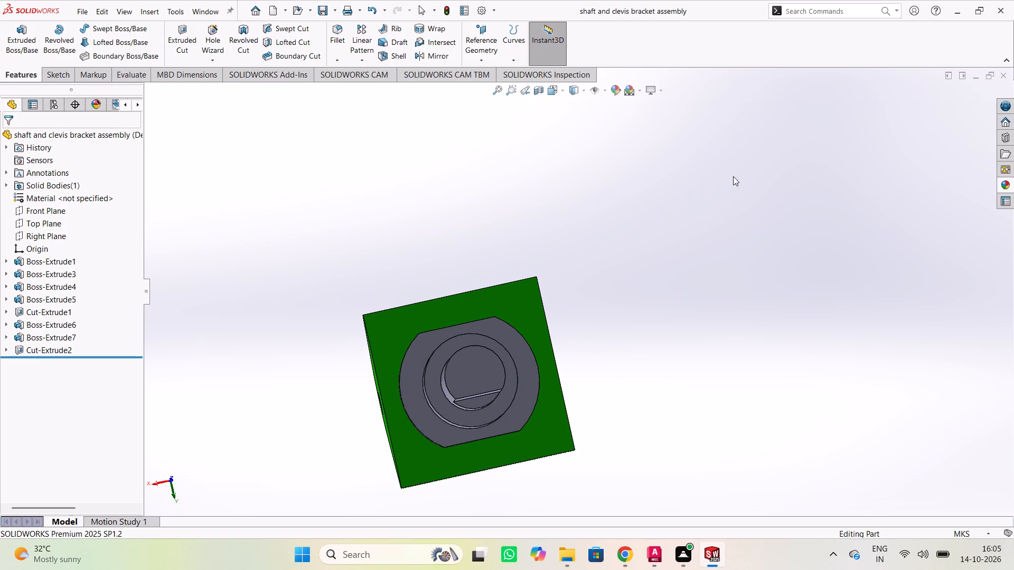
middle_drag(734, 176, 658, 189)
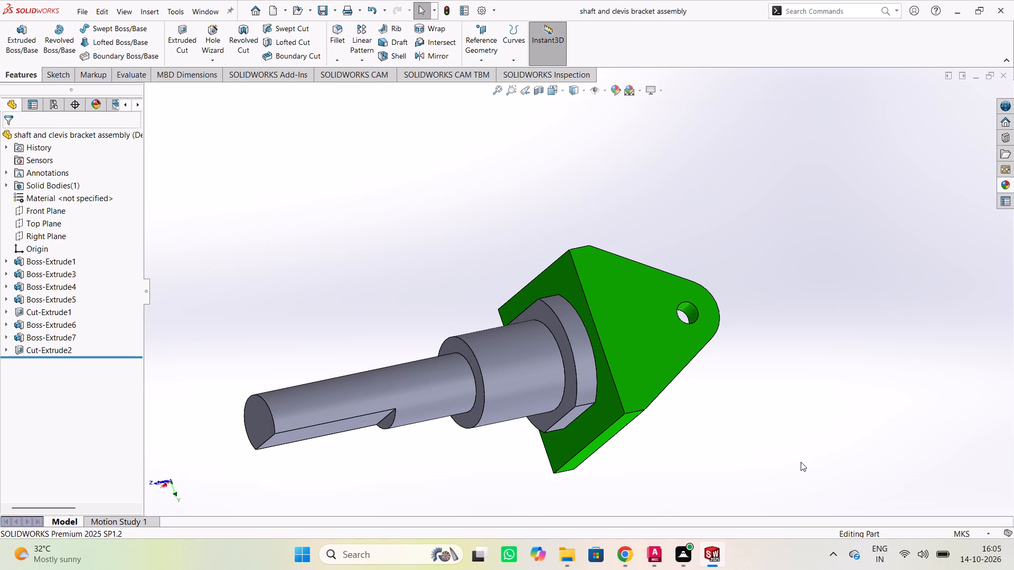
middle_drag(764, 435, 734, 312)
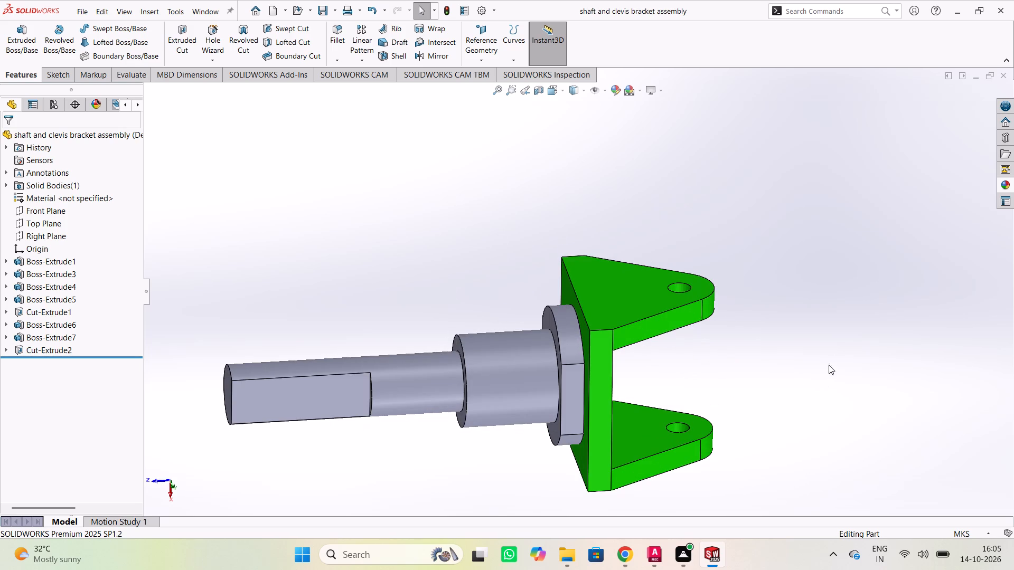
middle_drag(835, 356, 669, 415)
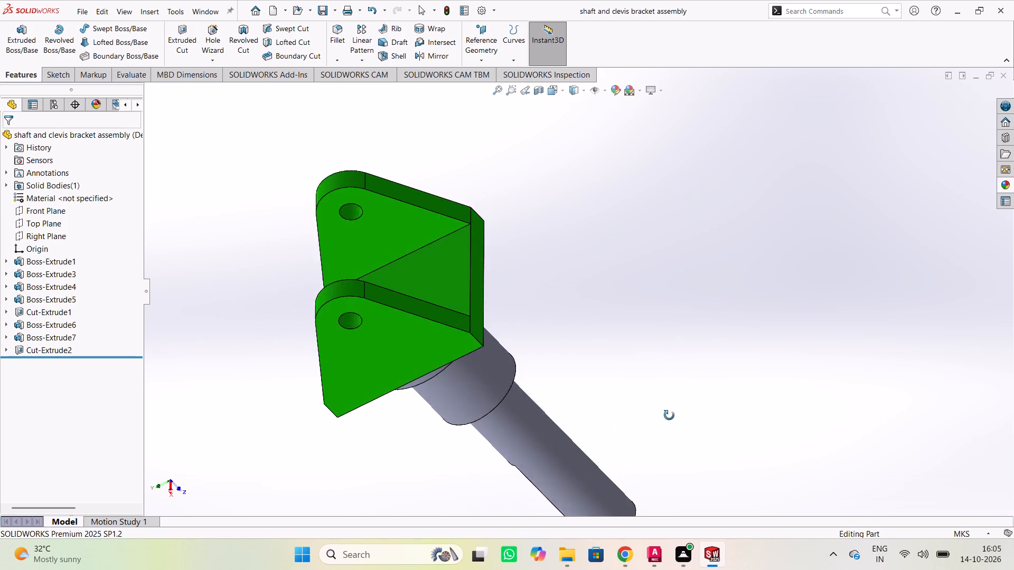
middle_drag(669, 415, 606, 444)
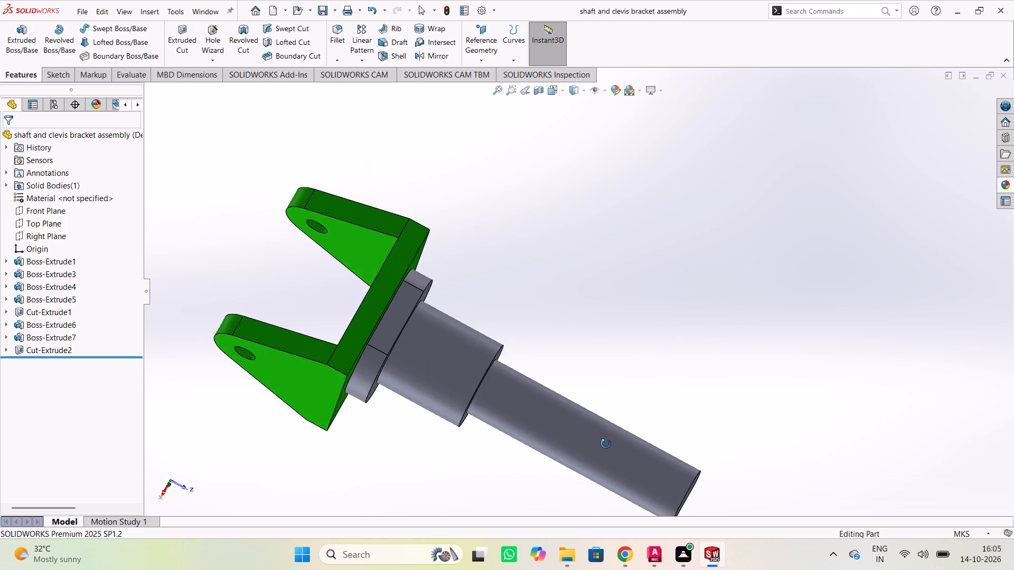
middle_drag(606, 444, 553, 349)
middle_drag(554, 319, 504, 284)
middle_click(500, 273)
middle_drag(498, 271, 514, 234)
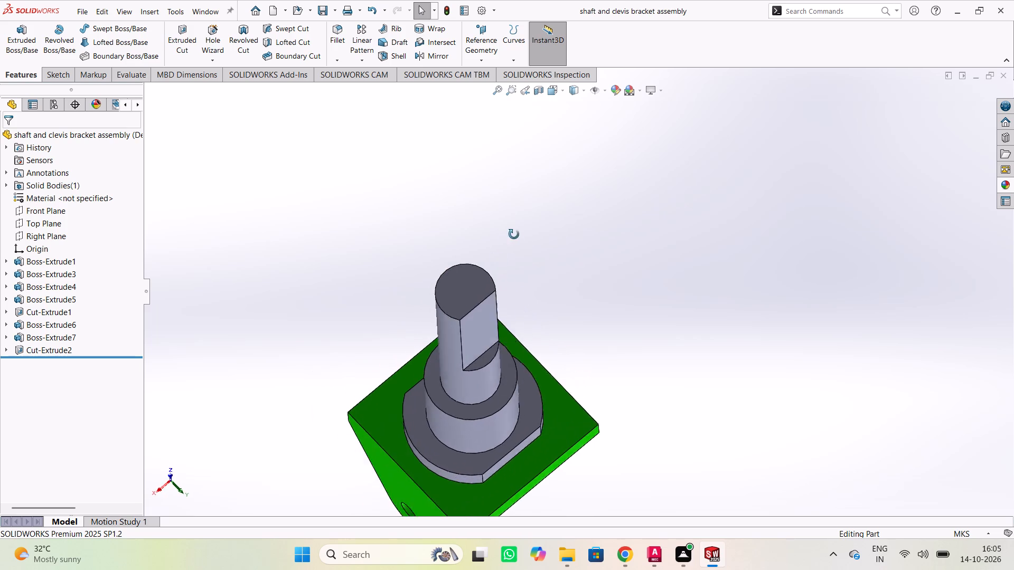
middle_drag(514, 234, 518, 228)
middle_drag(514, 223, 511, 192)
Examine the shaft's end flat, the stepped collar and the base plate at closer and wider range from above the shaft end.
scroll(614, 291, down, 1)
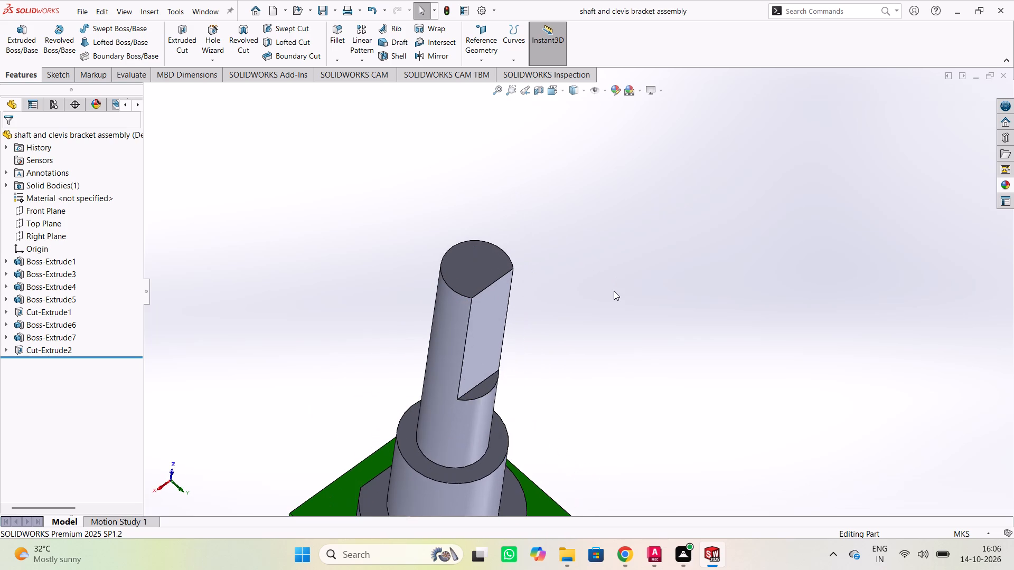
scroll(614, 291, down, 1)
scroll(548, 370, up, 4)
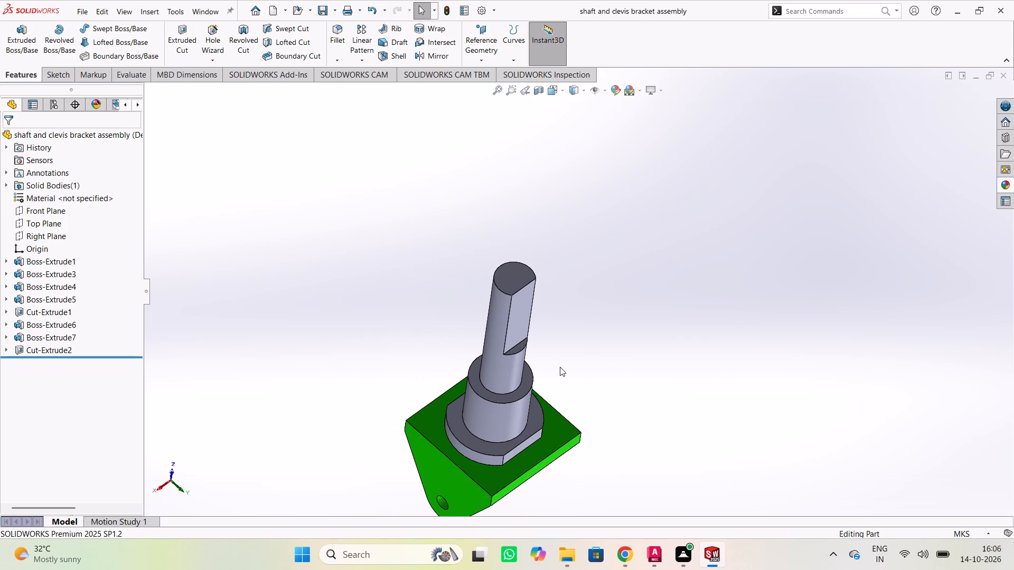
scroll(560, 367, up, 1)
scroll(560, 367, down, 3)
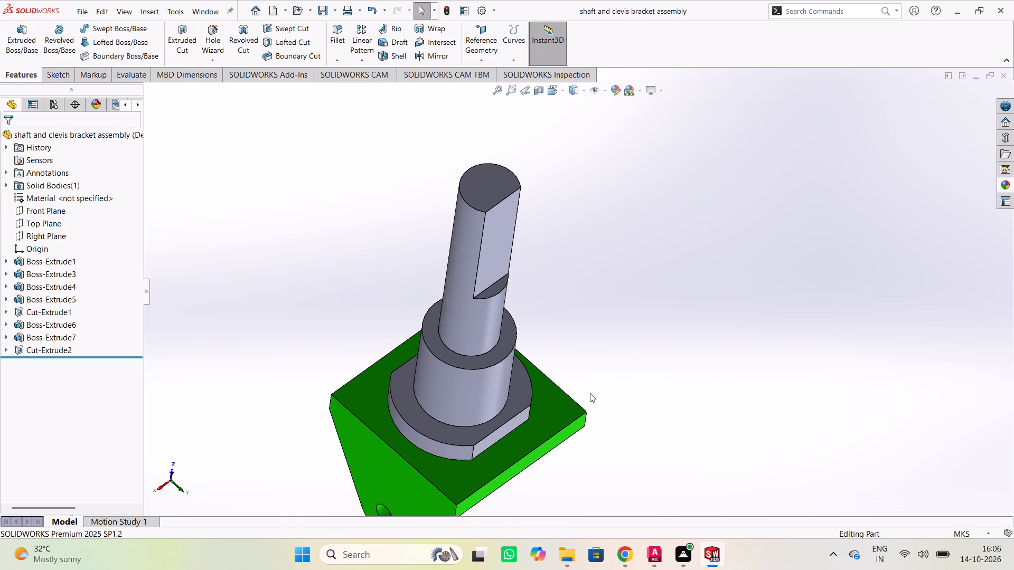
scroll(590, 393, up, 1)
scroll(591, 393, down, 1)
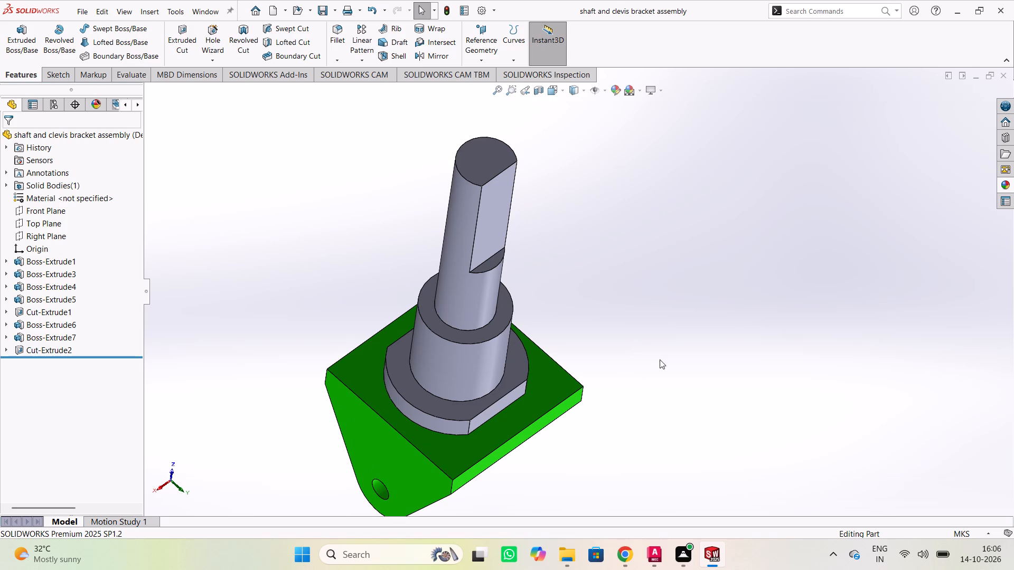
scroll(668, 346, down, 1)
scroll(669, 346, up, 2)
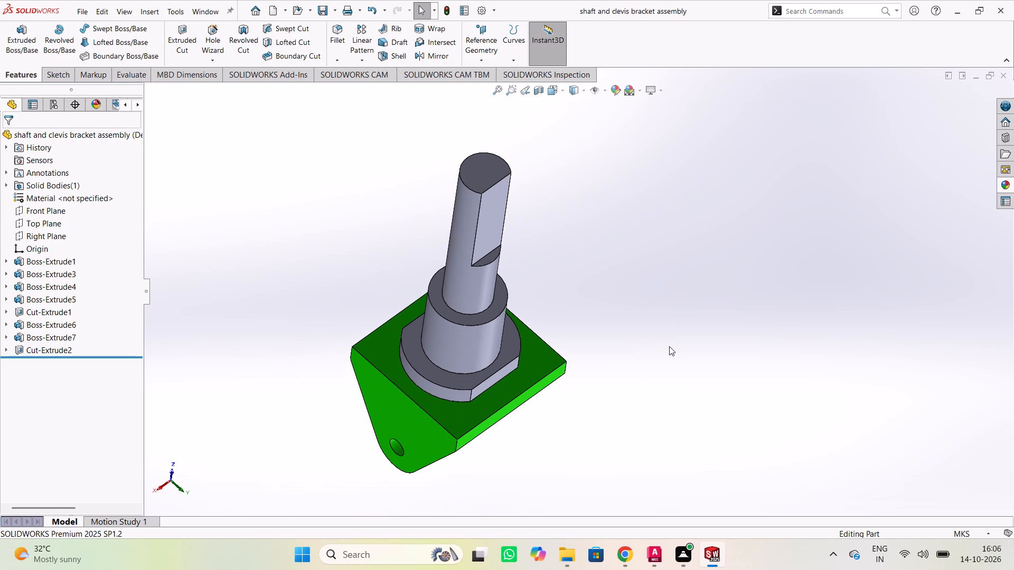
Inspect the part from around the shaft, covering the shaft flat, the collar, the plain shaft side and the clevis interior.
middle_drag(609, 310, 601, 309)
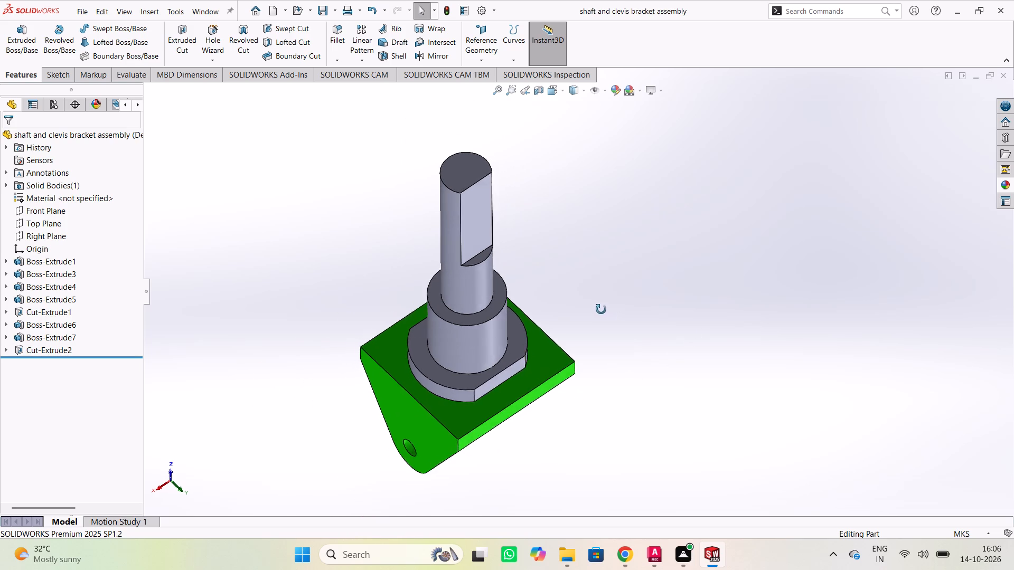
middle_drag(601, 309, 591, 237)
middle_drag(595, 358, 603, 278)
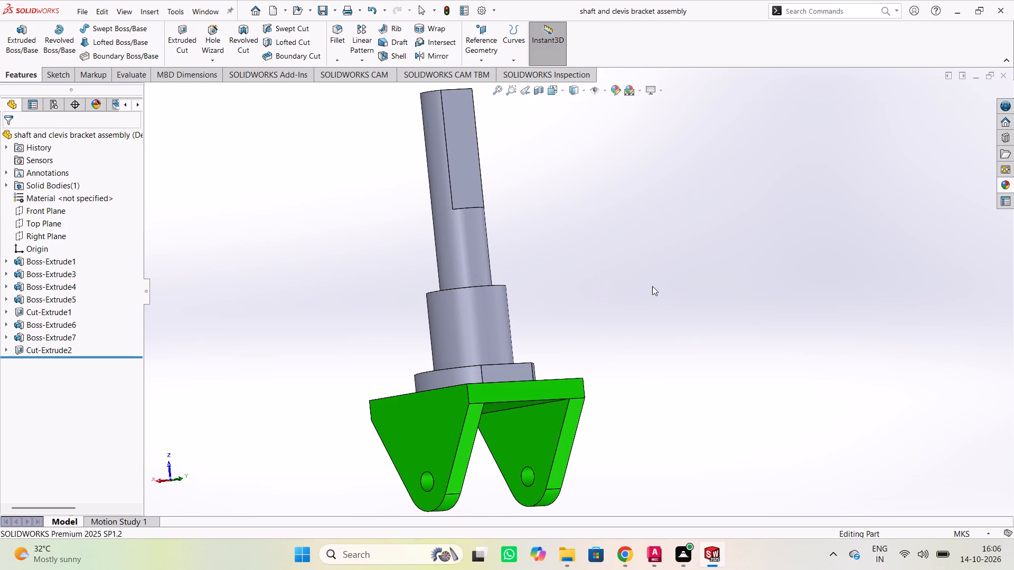
middle_drag(685, 249, 605, 320)
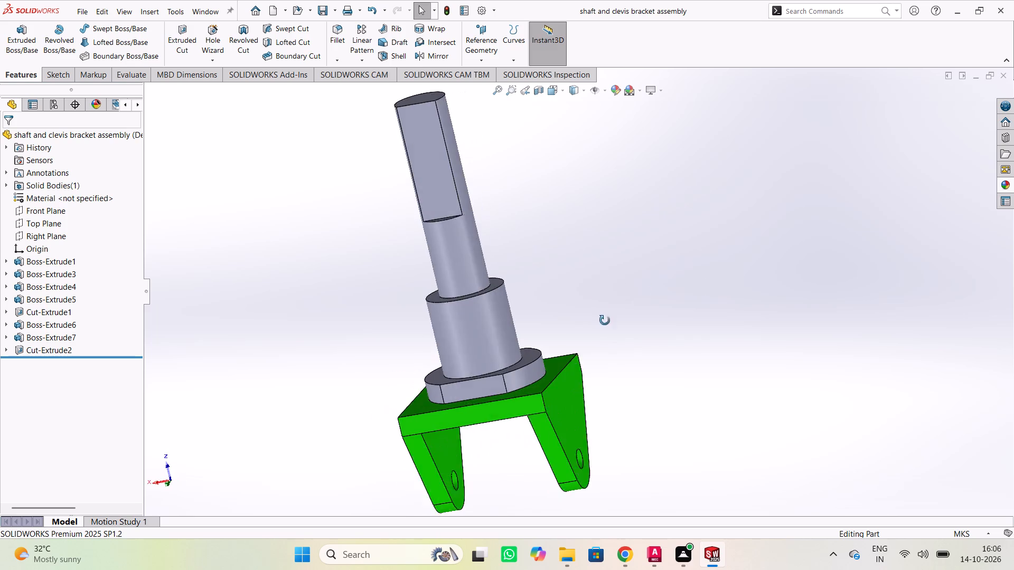
middle_drag(605, 320, 602, 322)
middle_drag(693, 271, 633, 330)
middle_drag(706, 252, 613, 305)
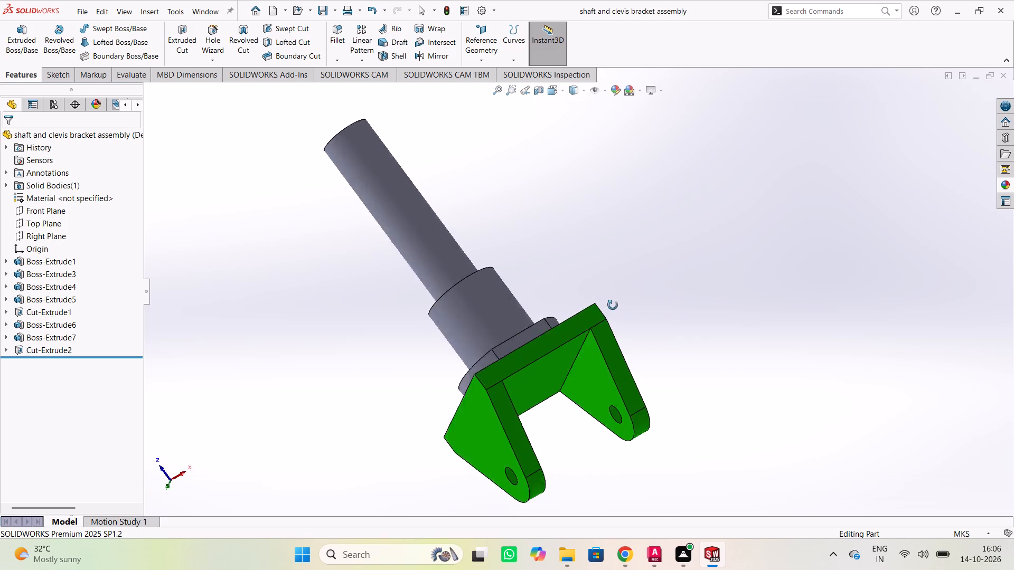
middle_drag(613, 305, 568, 288)
middle_drag(721, 264, 510, 353)
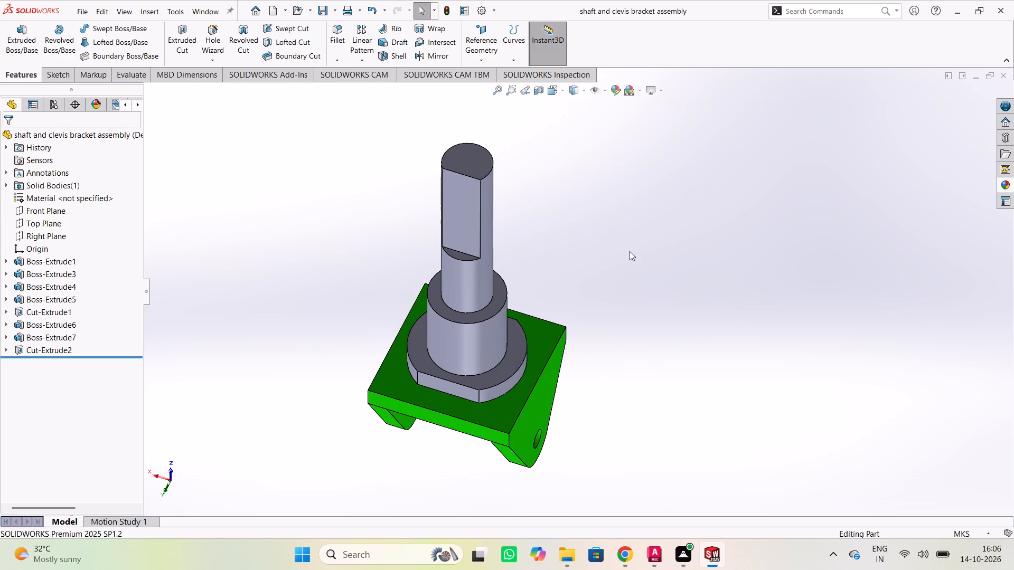
middle_drag(632, 246, 526, 310)
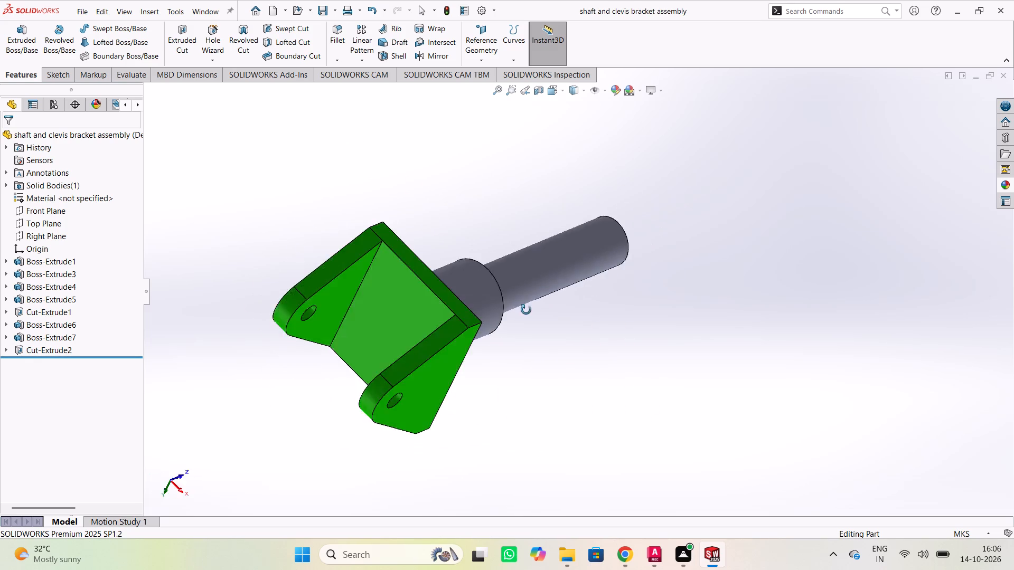
middle_drag(526, 310, 689, 270)
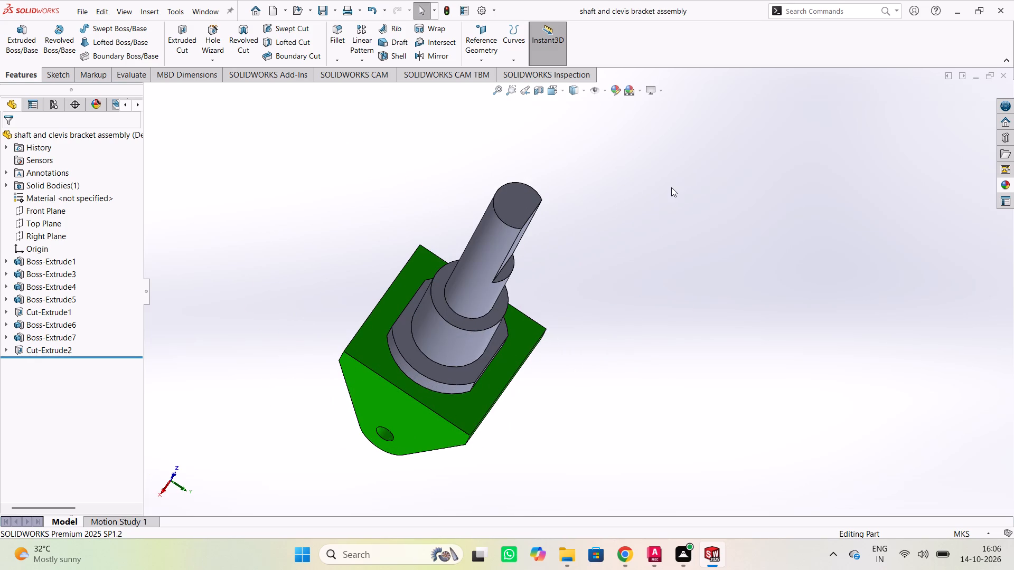
Examine the part with the clevis above the shaft, from the shaft's flat side and the opposite plain side.
middle_drag(668, 202, 520, 158)
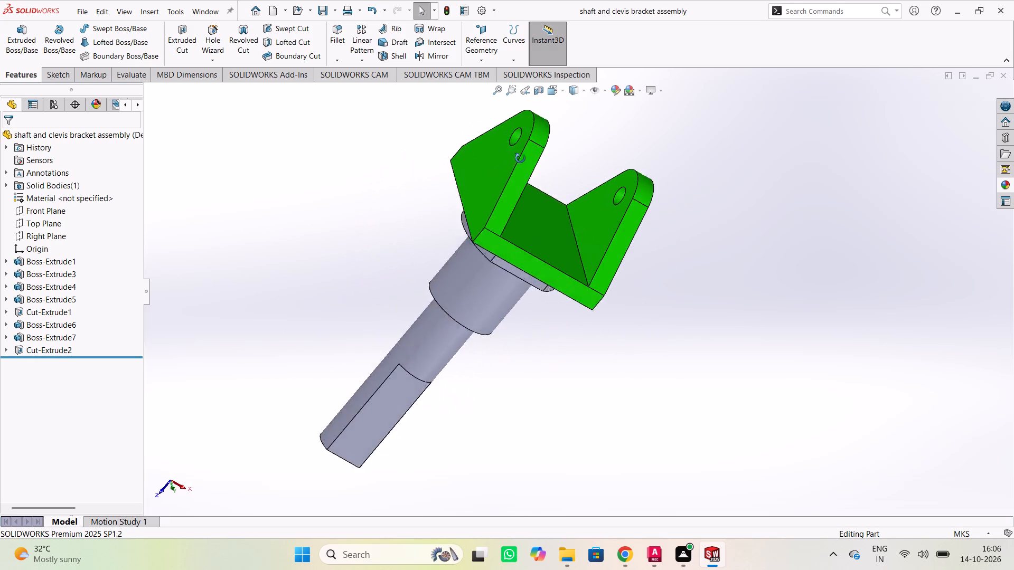
middle_drag(520, 158, 478, 149)
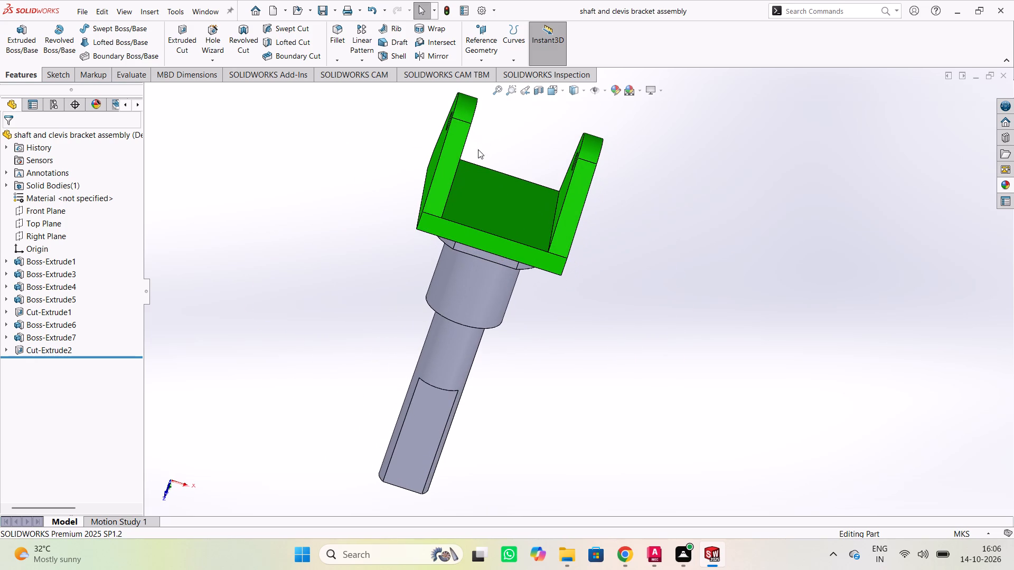
middle_drag(631, 351, 622, 330)
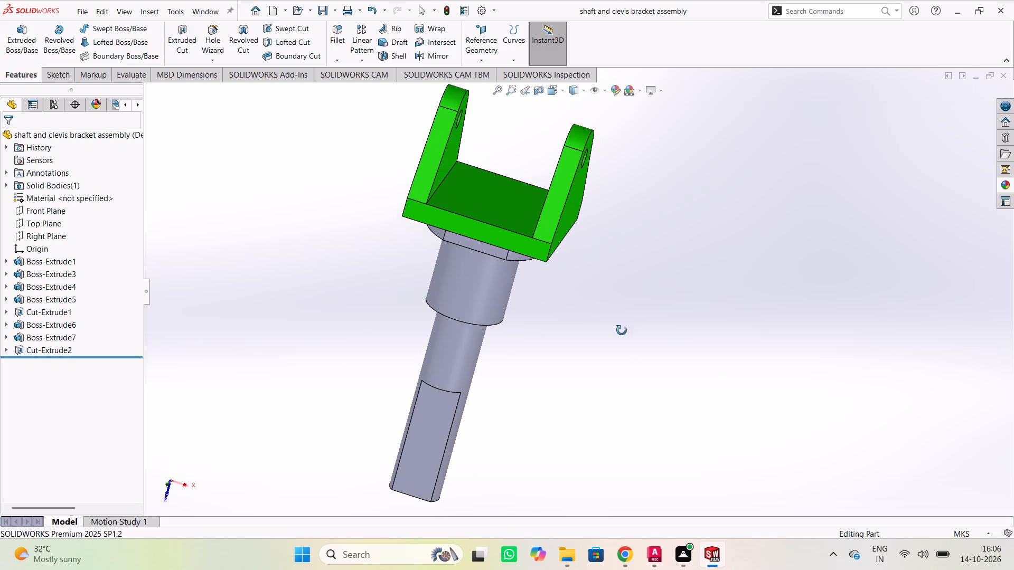
middle_drag(622, 330, 631, 286)
middle_drag(697, 309, 660, 312)
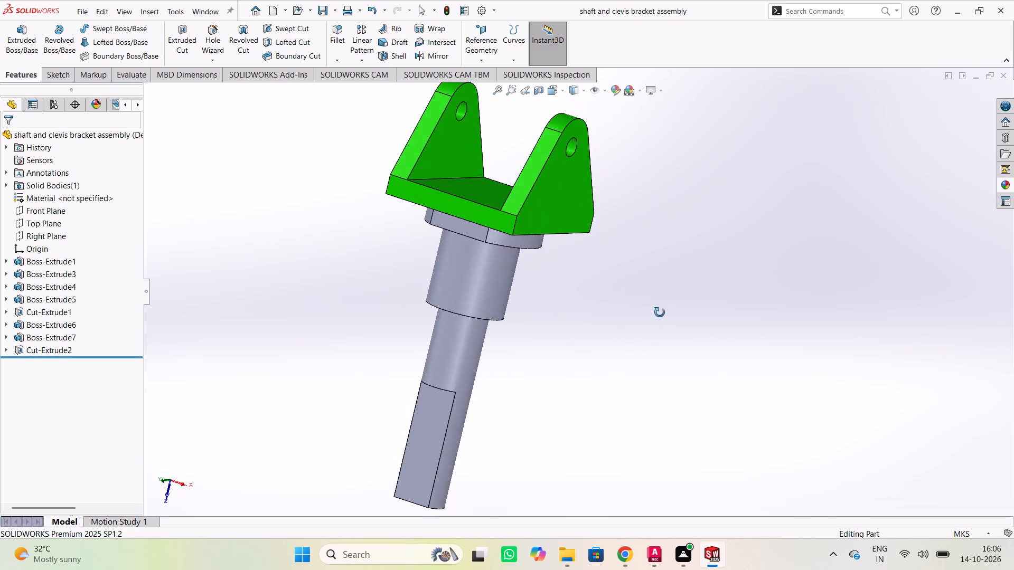
middle_drag(660, 312, 578, 289)
middle_drag(771, 283, 695, 301)
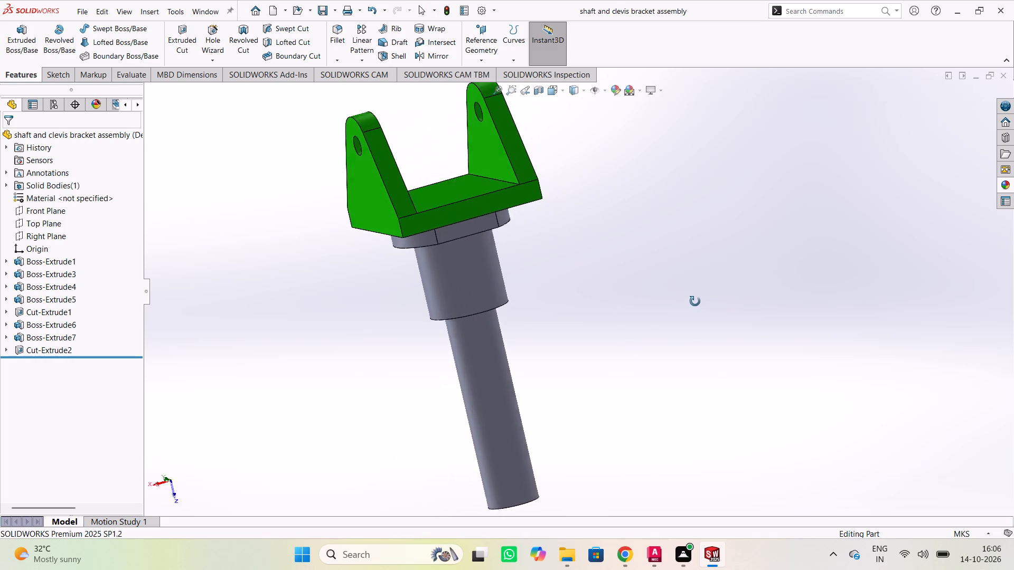
middle_drag(695, 301, 693, 281)
middle_drag(763, 263, 763, 268)
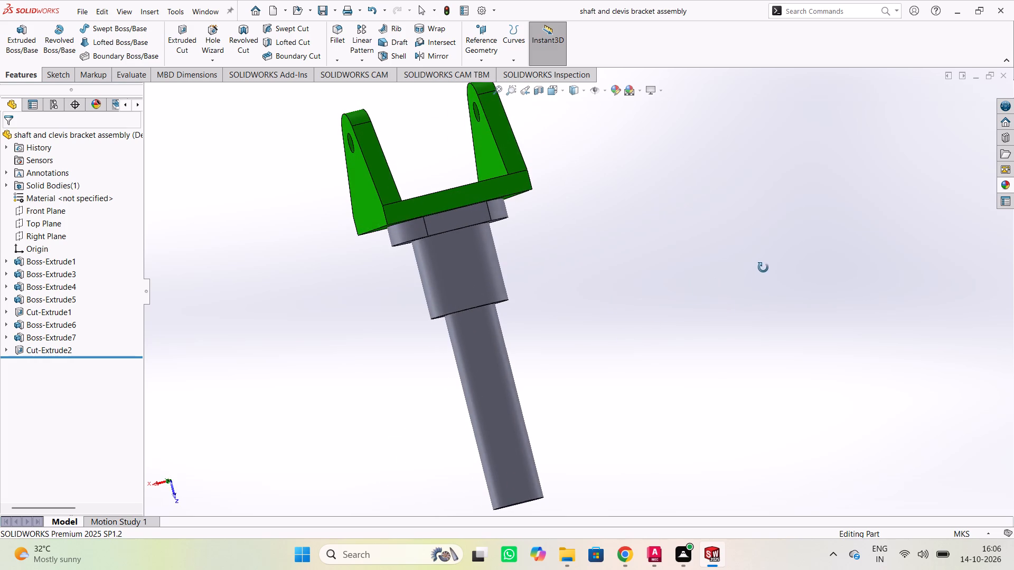
middle_drag(763, 268, 758, 288)
Inspect the clevis opening, the collar's flats and the plain side of the shaft at varying distances.
scroll(734, 253, down, 1)
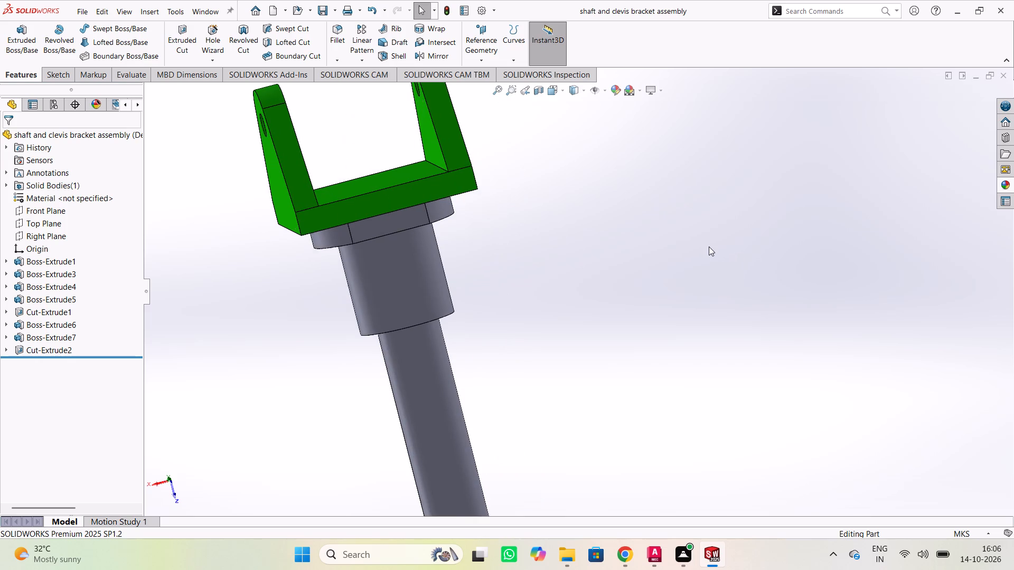
scroll(707, 245, up, 2)
middle_drag(739, 211, 746, 191)
middle_drag(714, 301, 703, 308)
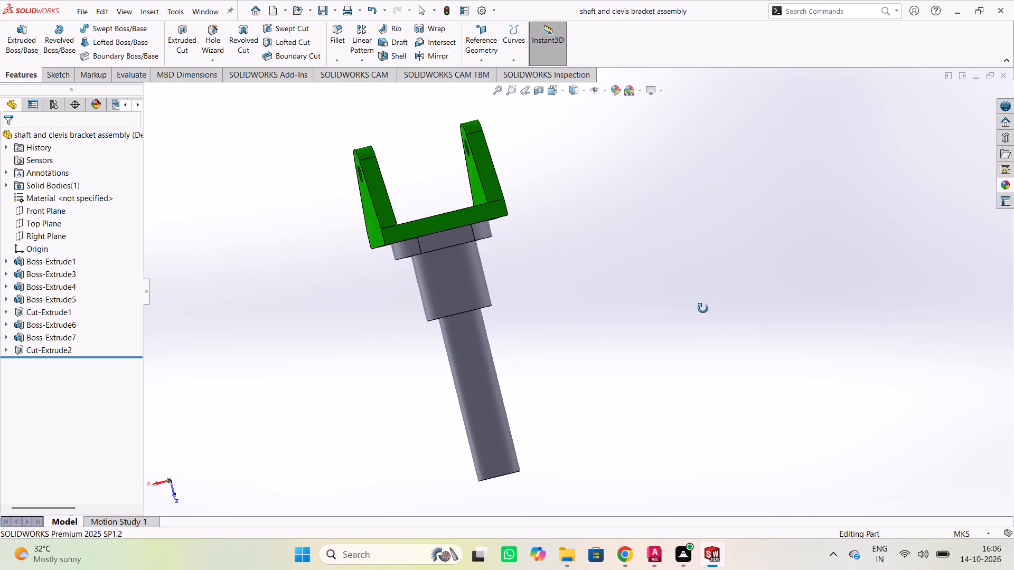
middle_drag(703, 308, 681, 318)
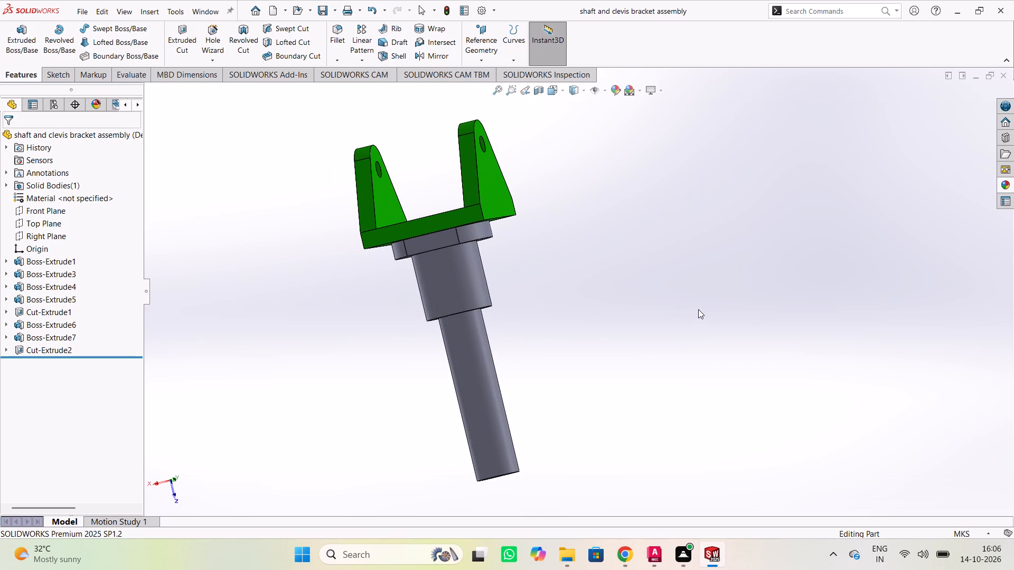
scroll(682, 308, up, 1)
scroll(624, 256, down, 1)
scroll(568, 224, down, 1)
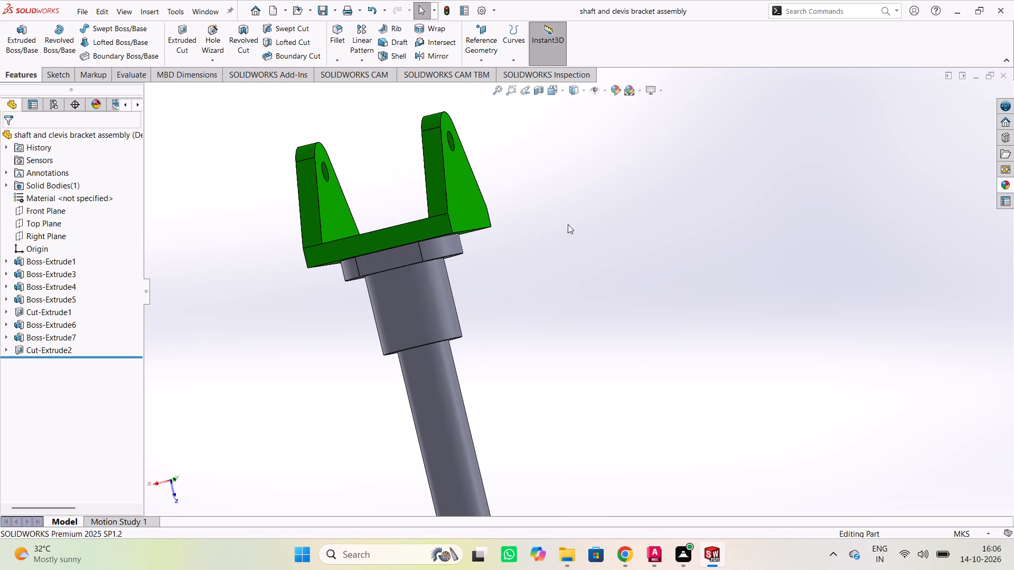
middle_click(548, 211)
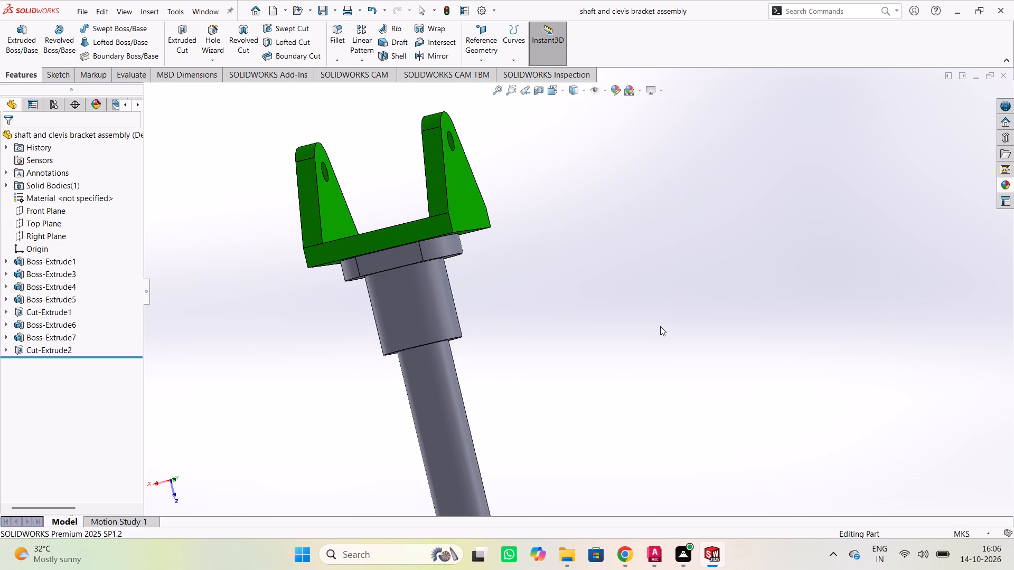
scroll(660, 321, up, 1)
middle_drag(660, 321, 668, 315)
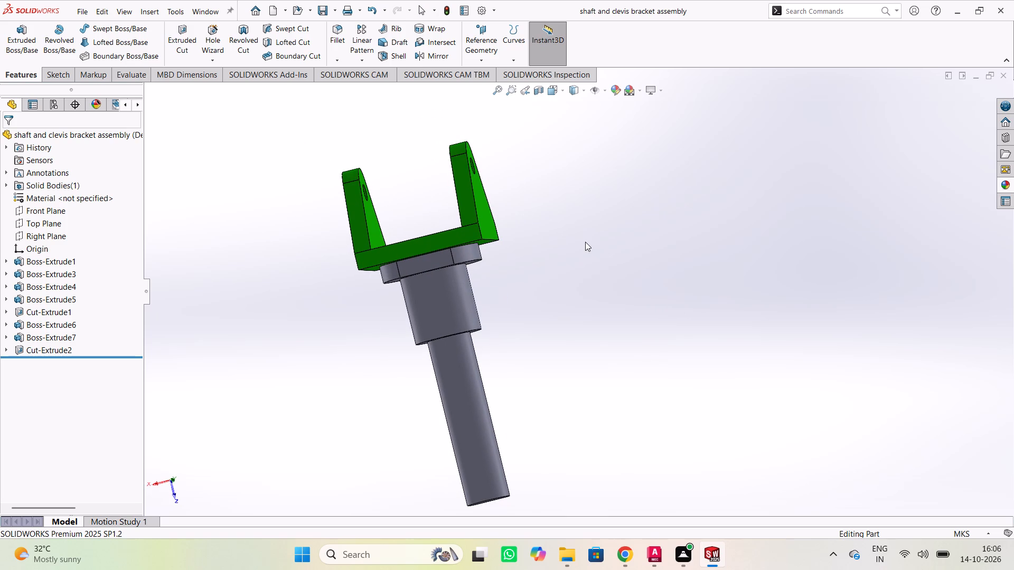
scroll(584, 234, down, 1)
scroll(583, 234, up, 2)
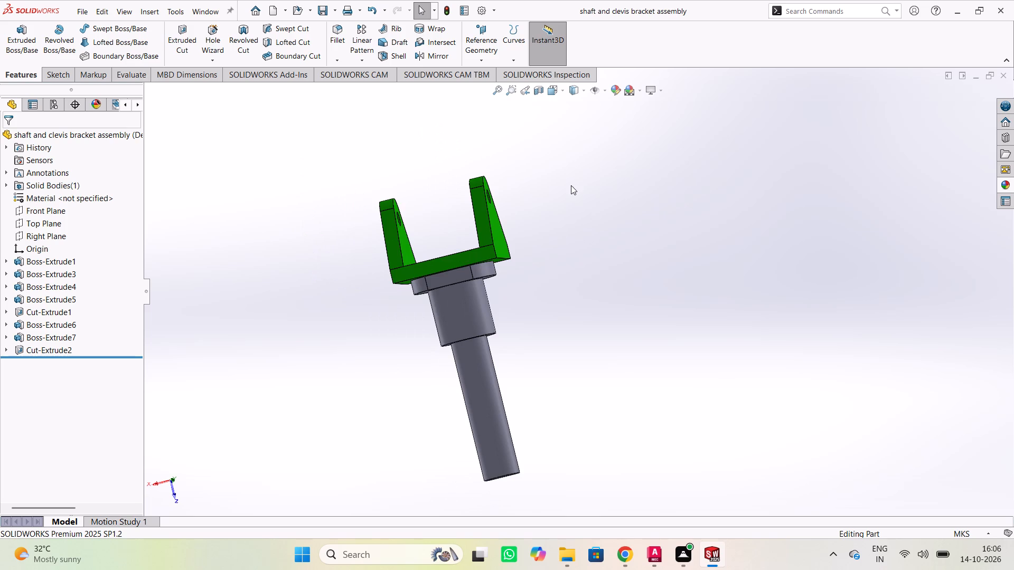
scroll(564, 189, down, 1)
Inspect the lug faces and holes, the open clevis and the shaft flat at an angle.
middle_drag(397, 141, 407, 156)
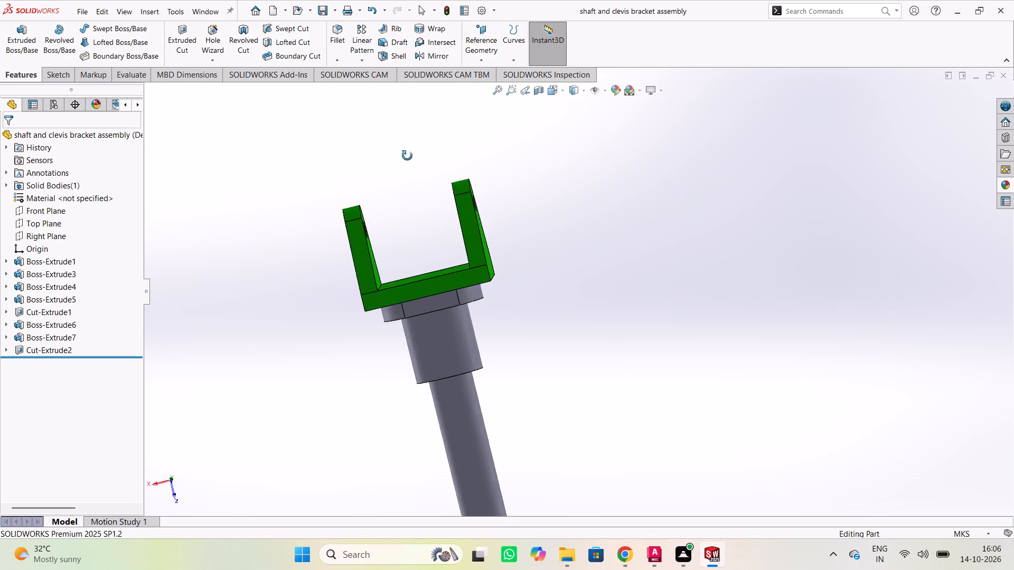
middle_drag(407, 156, 690, 326)
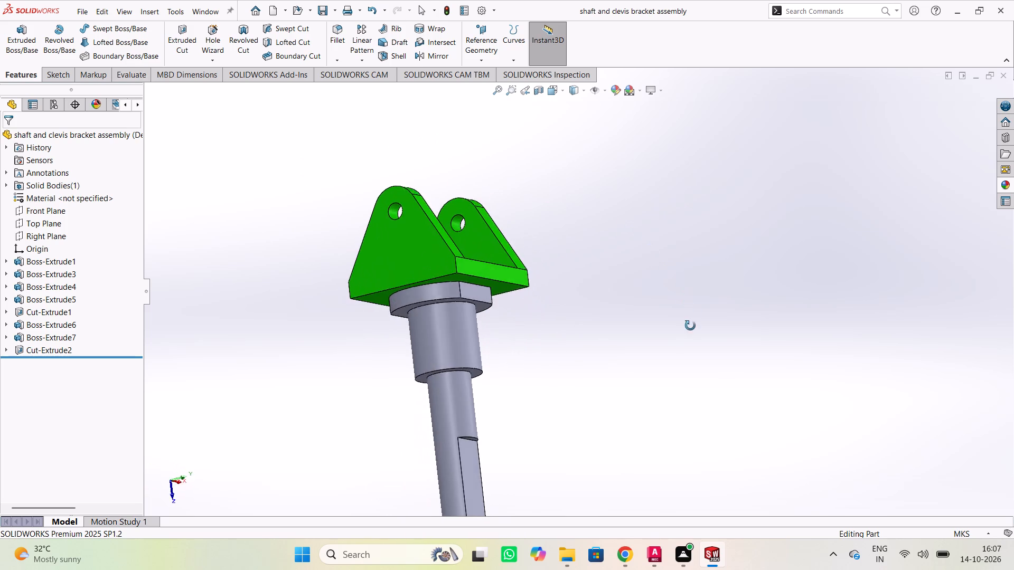
middle_drag(690, 326, 633, 264)
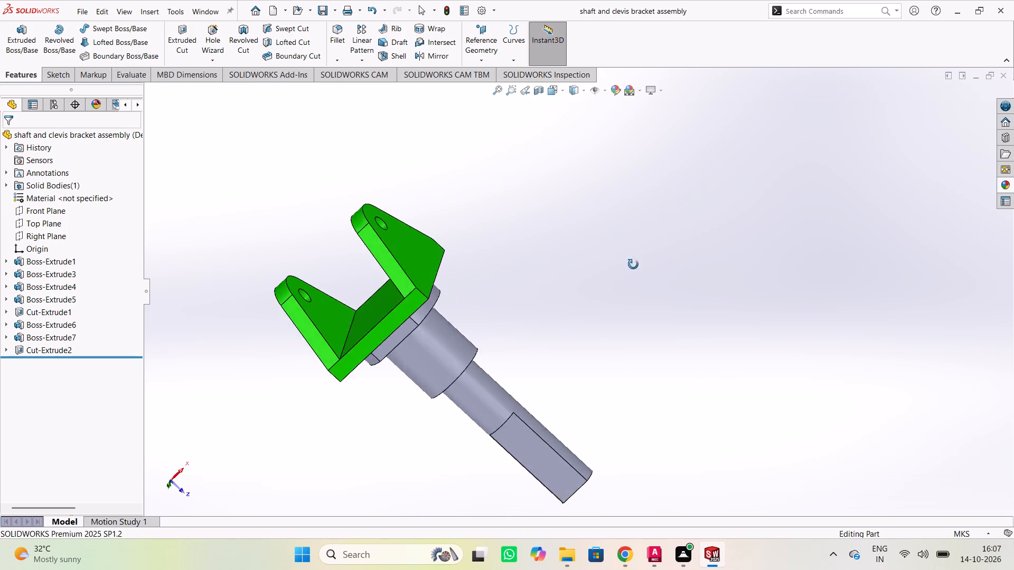
Inspect the part from all around, covering the shaft end, the clevis interior, the lug holes and the plate's shaft side.
middle_drag(633, 264, 421, 212)
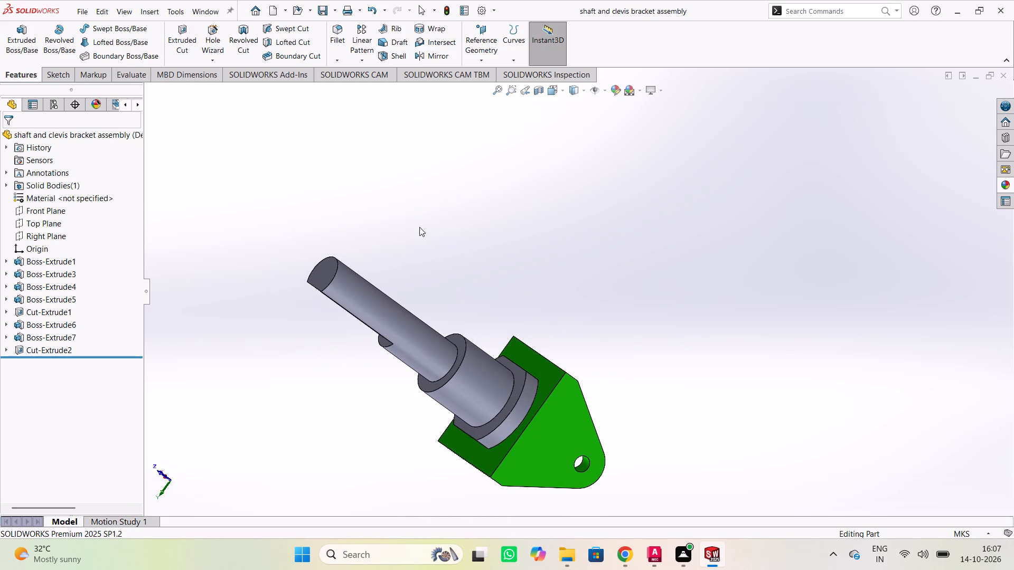
middle_drag(401, 215, 411, 142)
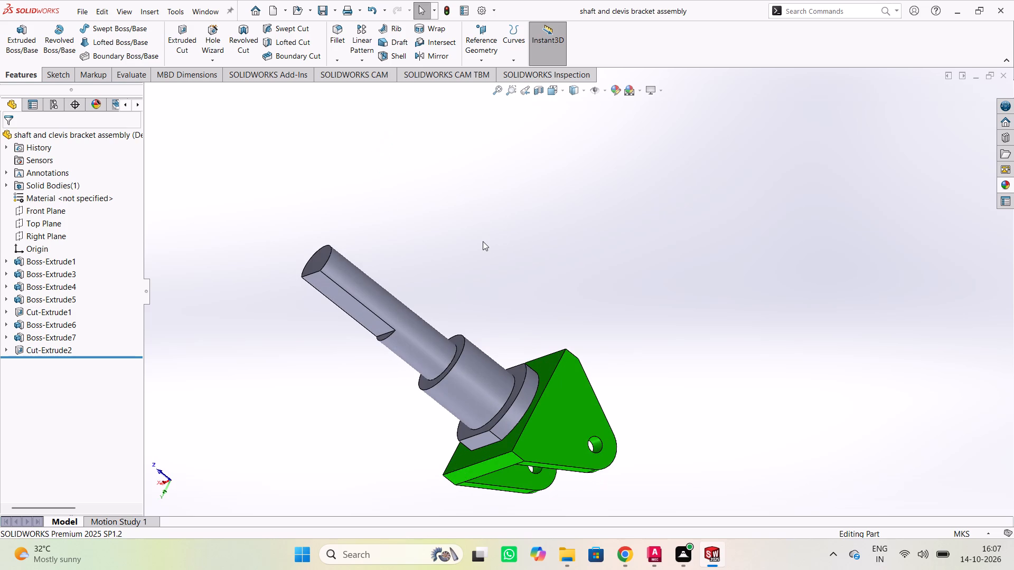
middle_drag(481, 223, 815, 249)
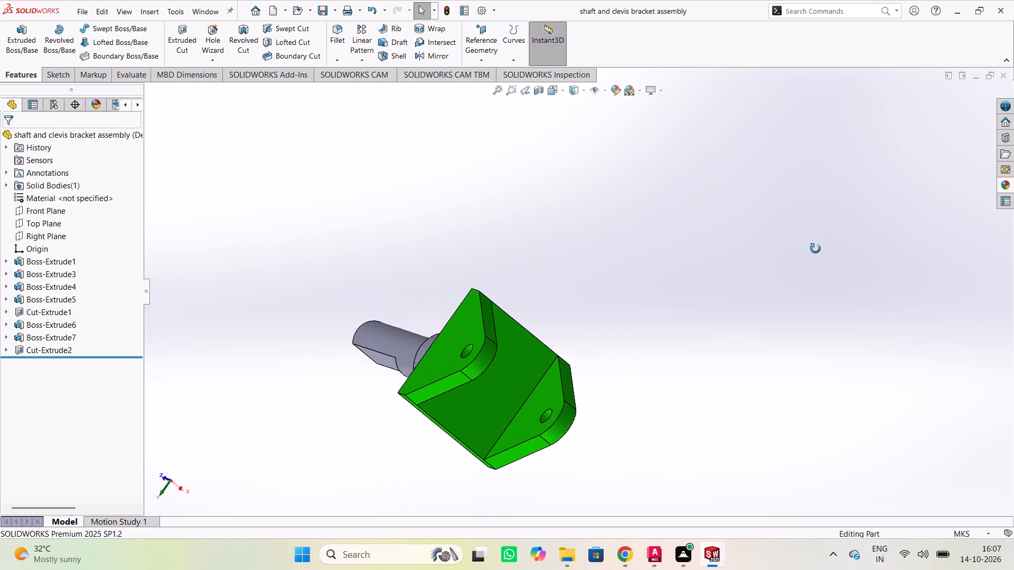
middle_drag(815, 249, 605, 293)
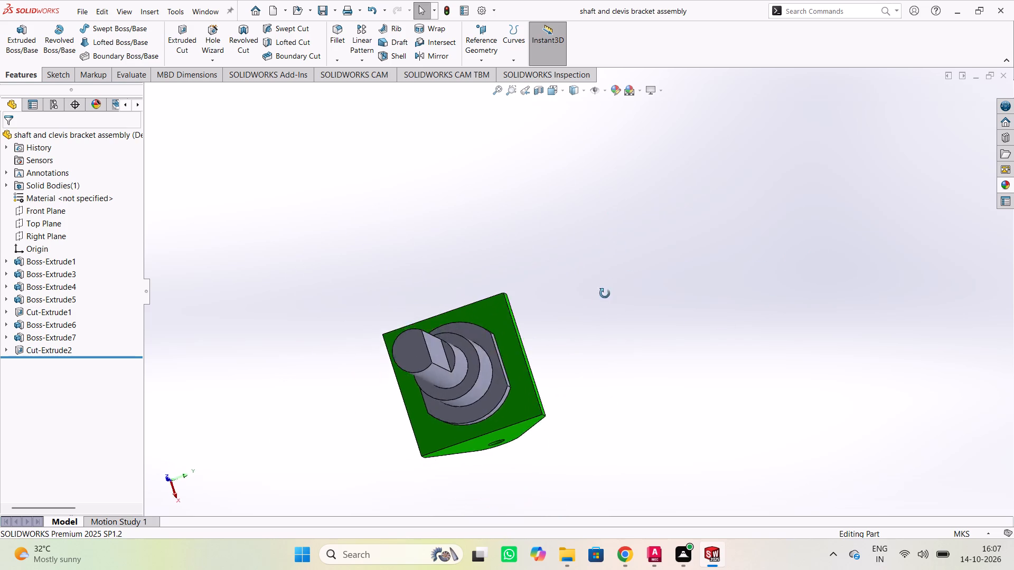
middle_drag(605, 293, 781, 320)
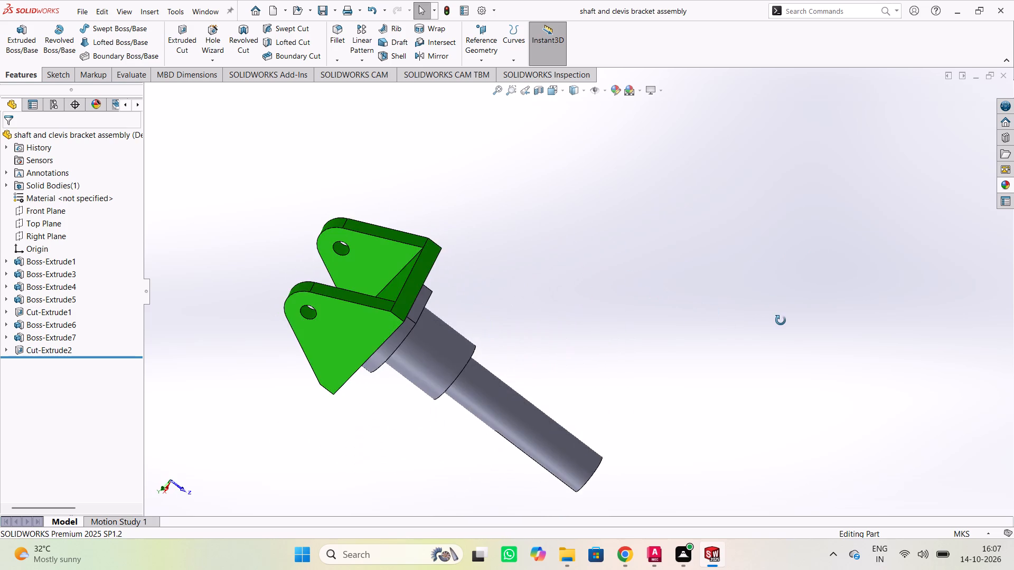
middle_drag(781, 320, 352, 350)
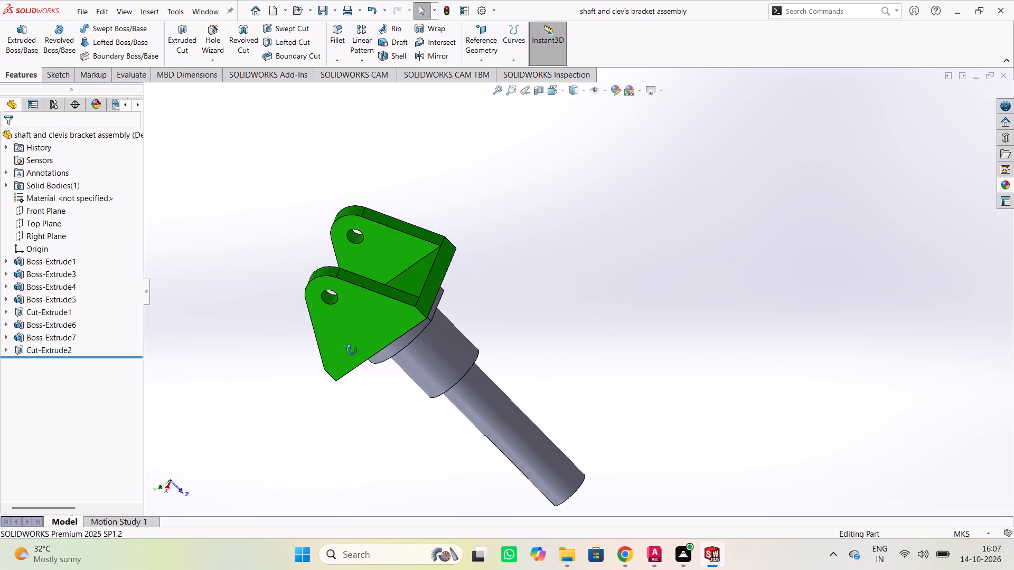
middle_drag(352, 350, 458, 392)
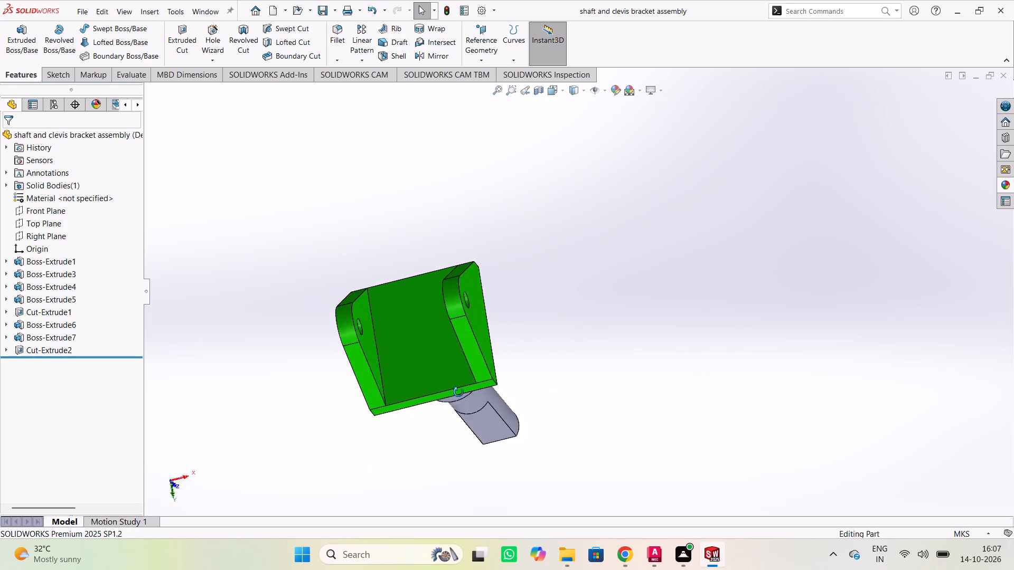
middle_drag(458, 392, 726, 446)
scroll(692, 297, up, 1)
scroll(692, 297, down, 1)
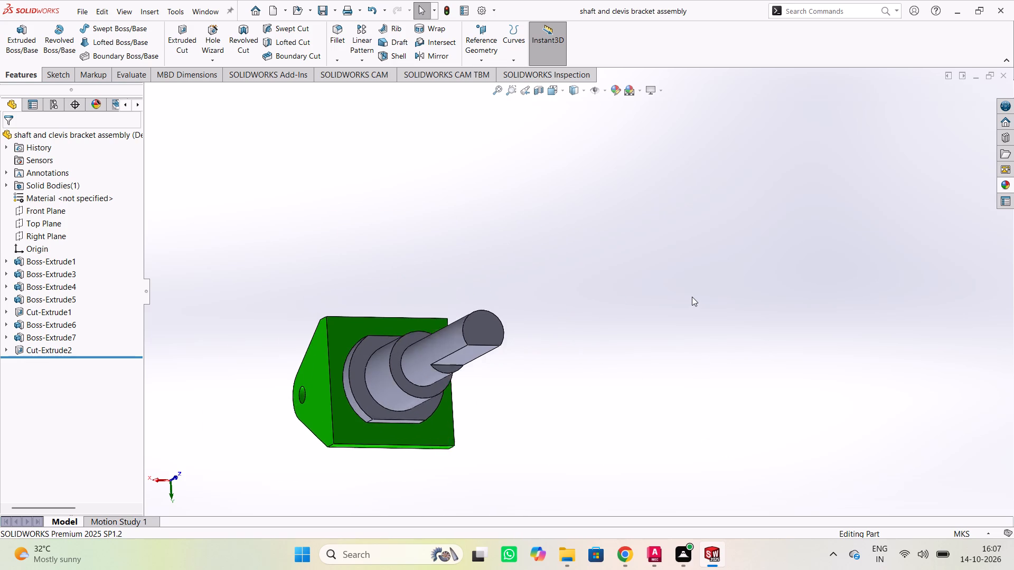
Examine the shaft flat, the stepped diameters and the collar with the clevis below the shaft, at varying distances.
scroll(692, 297, down, 1)
scroll(656, 289, up, 4)
scroll(653, 289, down, 1)
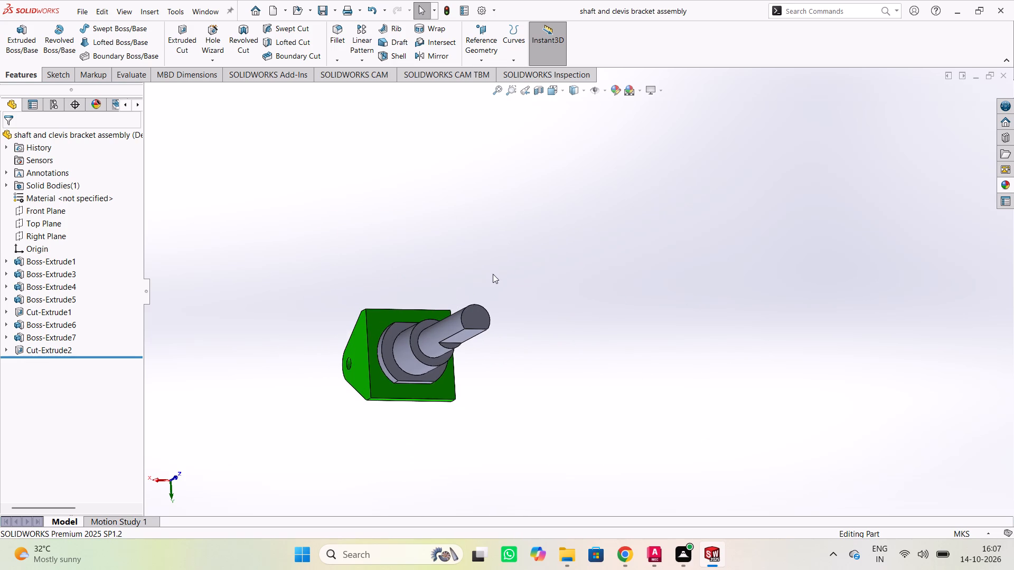
scroll(480, 272, down, 1)
scroll(262, 310, down, 1)
middle_drag(284, 391, 279, 364)
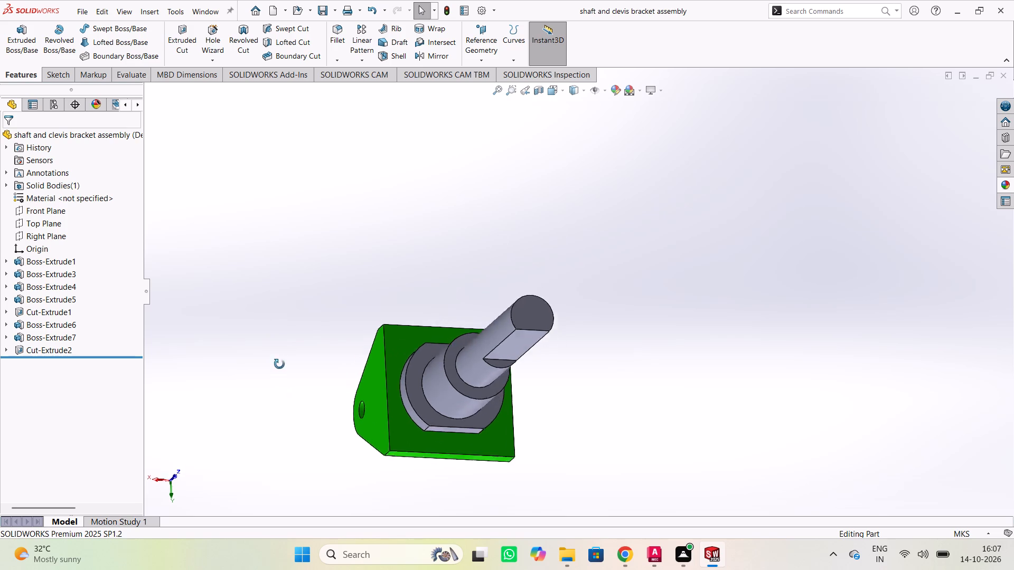
middle_drag(279, 364, 302, 286)
middle_drag(277, 369, 293, 324)
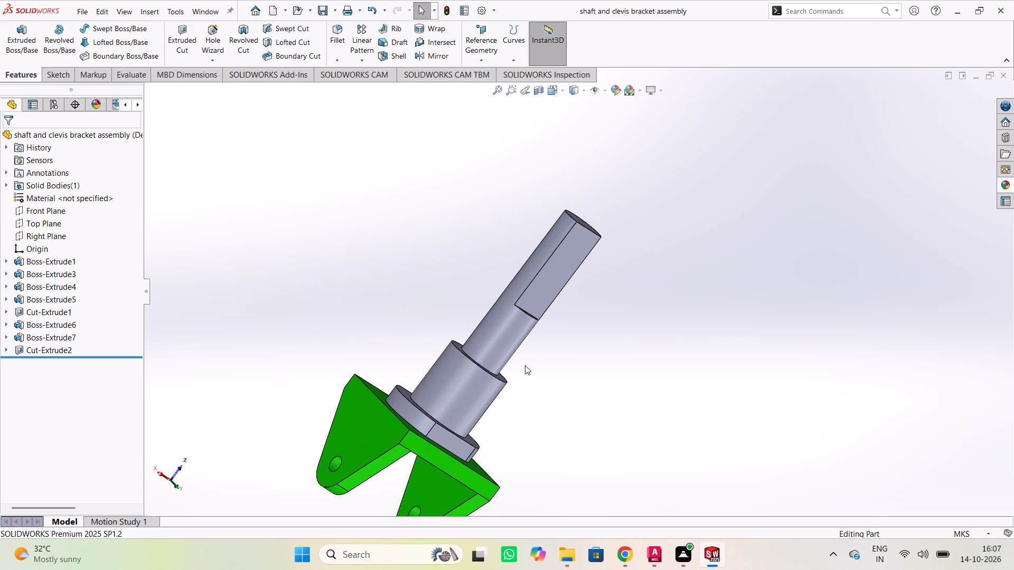
scroll(525, 365, up, 2)
middle_drag(486, 397, 460, 403)
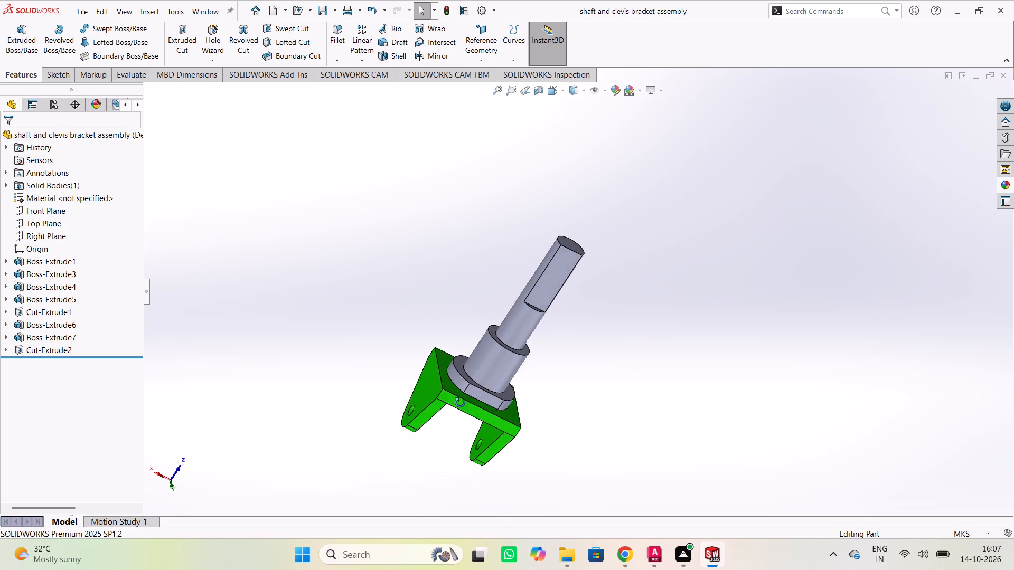
middle_drag(460, 403, 430, 321)
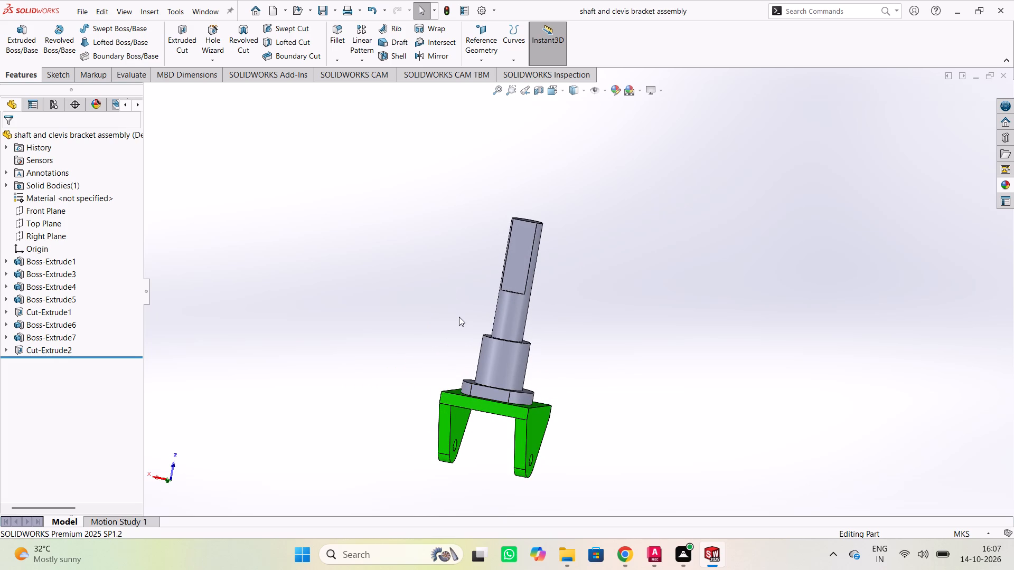
Inspect the plain side of the shaft, the outer lug face, the clevis interior and the shaft's free end.
middle_drag(591, 286, 463, 378)
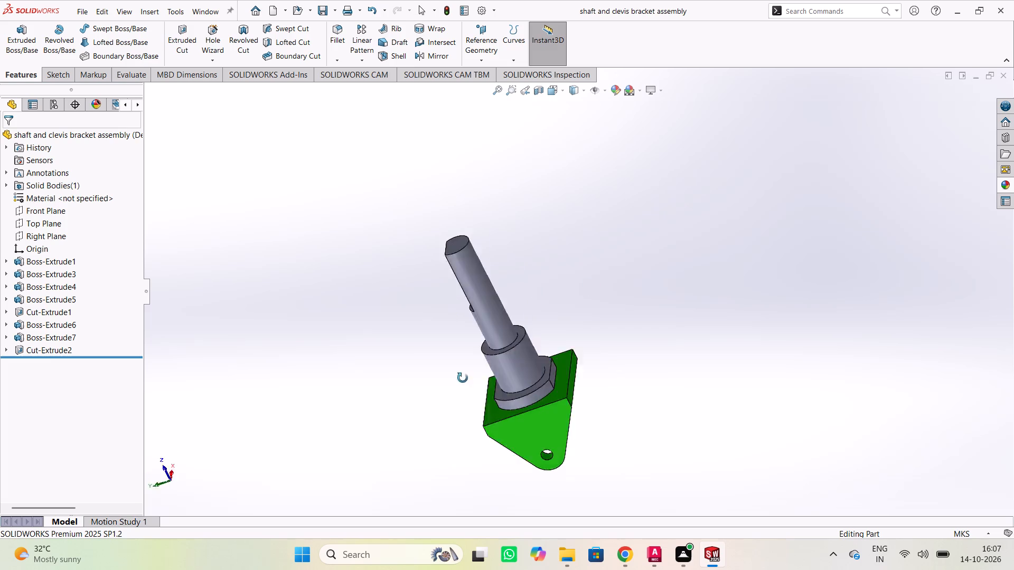
middle_drag(463, 378, 403, 321)
middle_drag(707, 297, 354, 398)
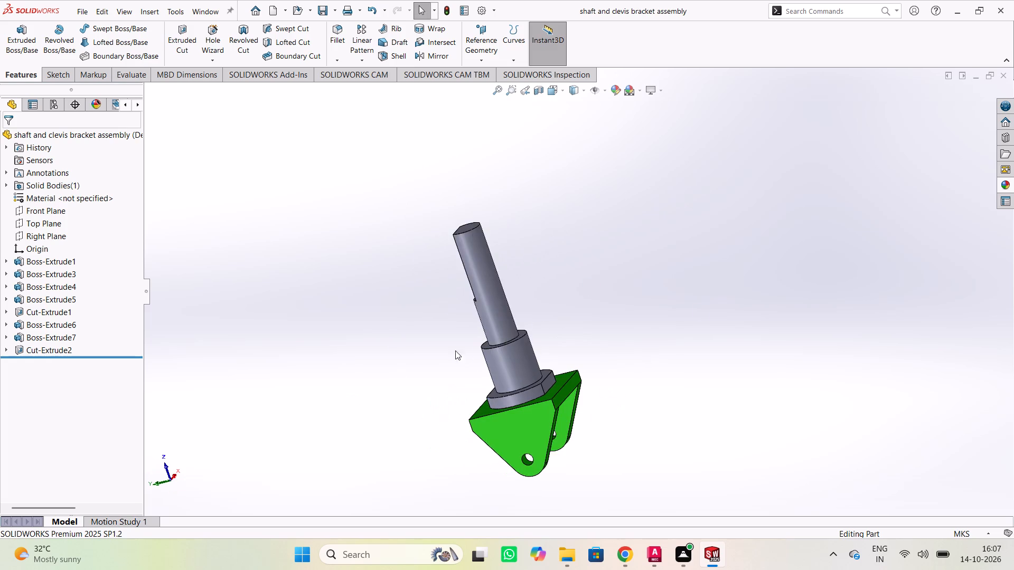
scroll(642, 246, up, 1)
middle_drag(642, 246, 382, 309)
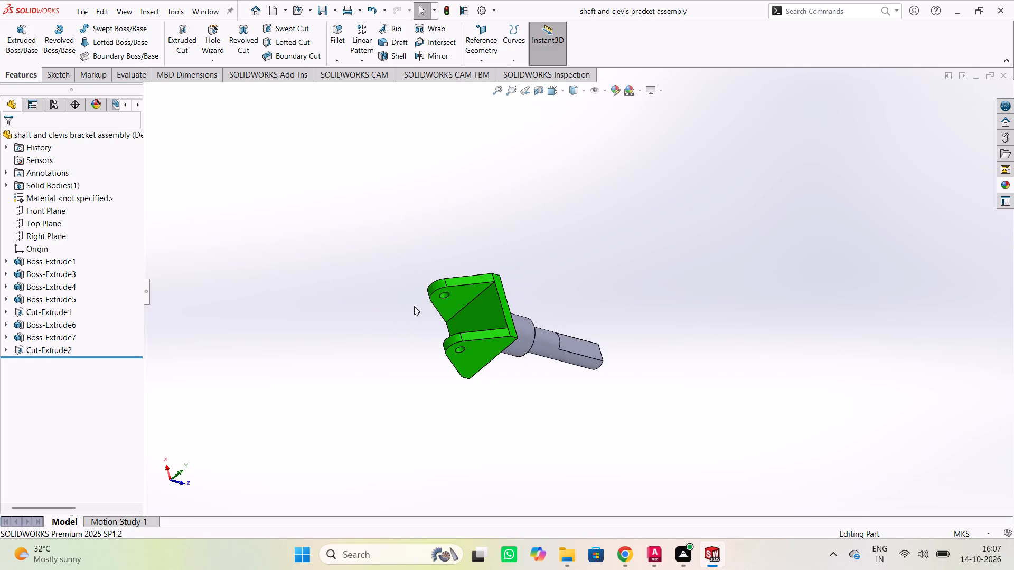
middle_drag(537, 224, 444, 315)
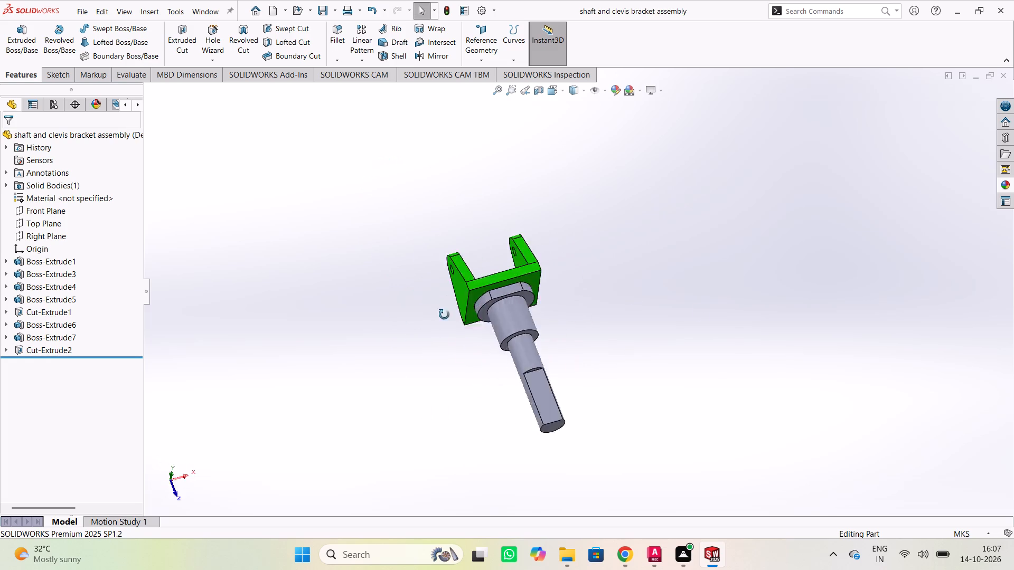
middle_drag(444, 315, 705, 439)
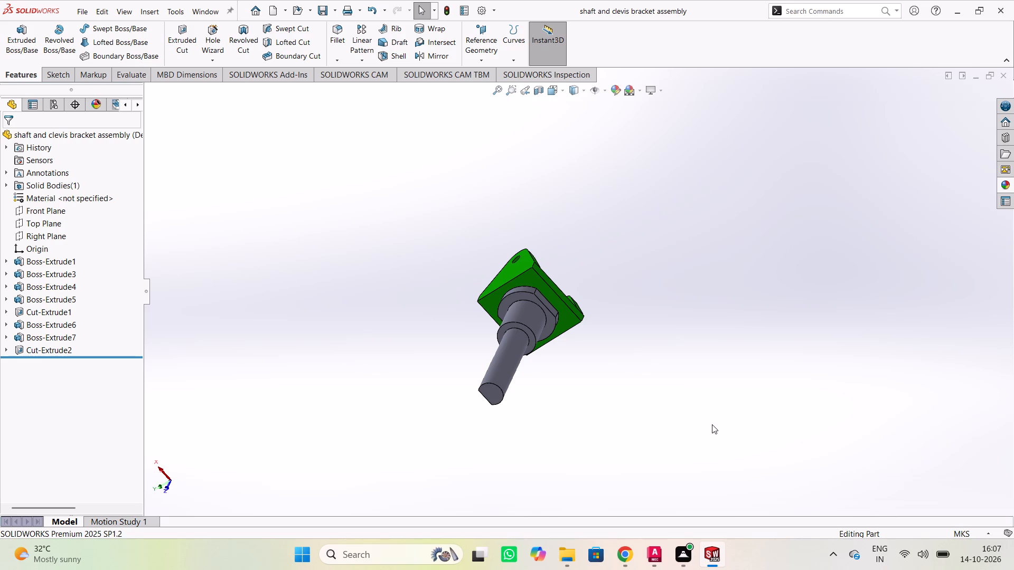
Examine the collar against the clevis plate up close, checking the dimensions of its shaft-side face.
scroll(974, 80, down, 1)
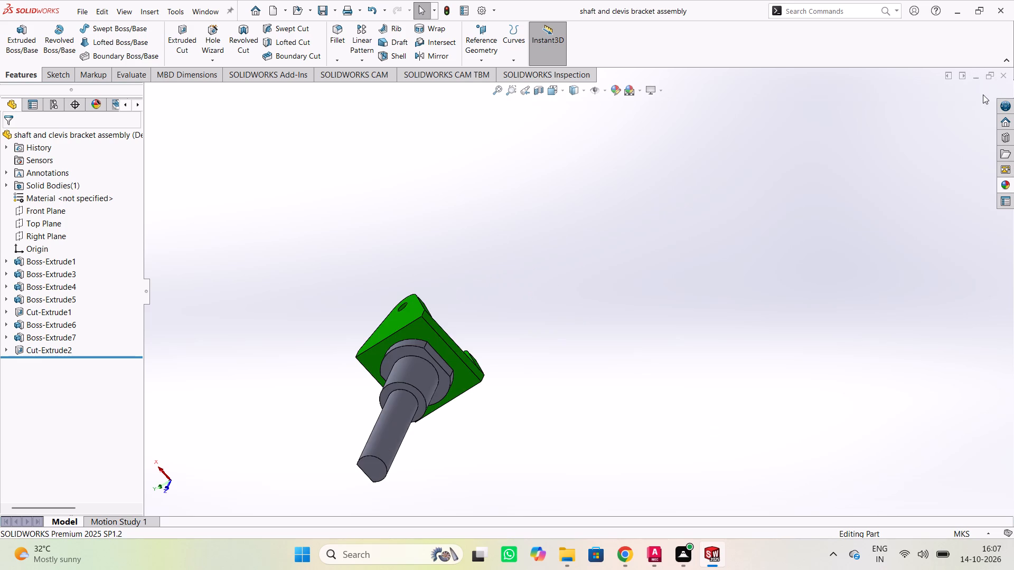
scroll(981, 94, down, 2)
scroll(928, 141, up, 2)
scroll(795, 160, up, 1)
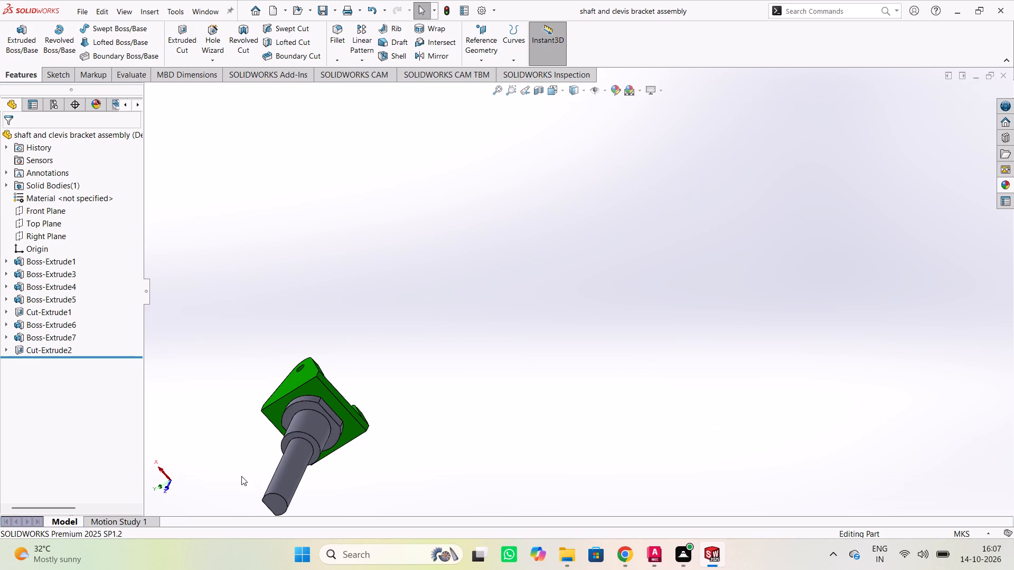
scroll(241, 464, down, 2)
scroll(342, 417, down, 2)
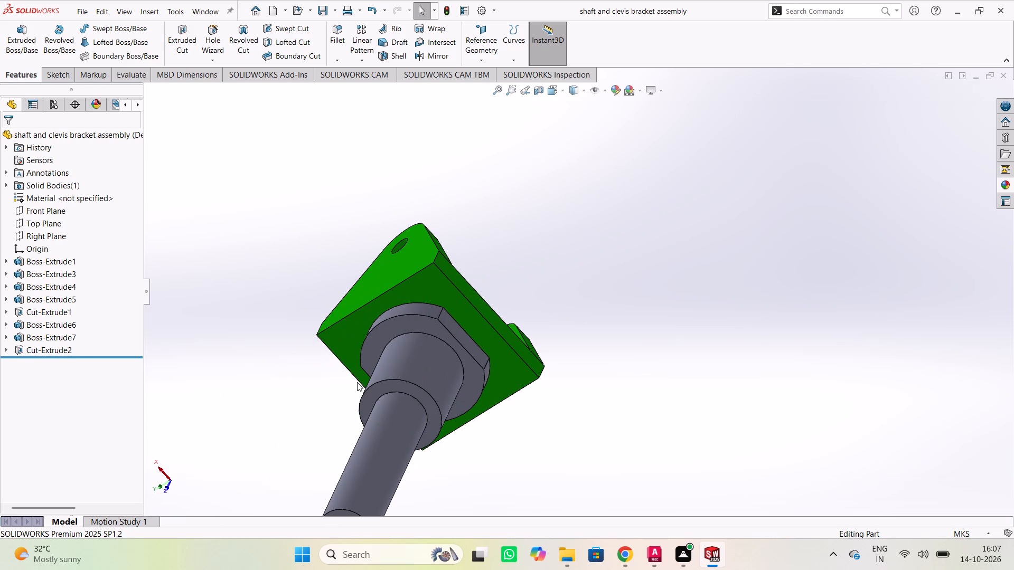
scroll(386, 328, down, 7)
scroll(455, 317, down, 2)
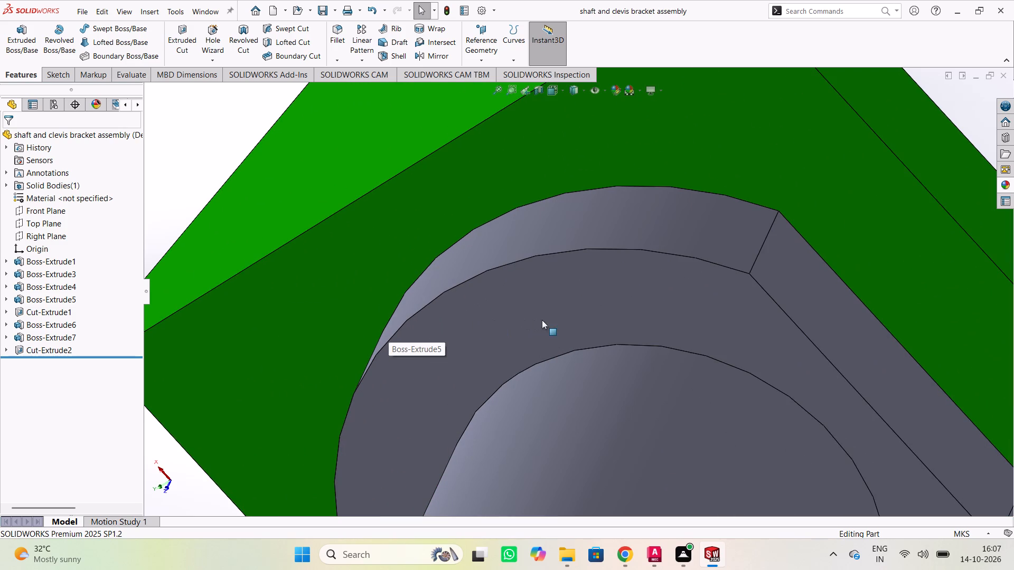
click(672, 284)
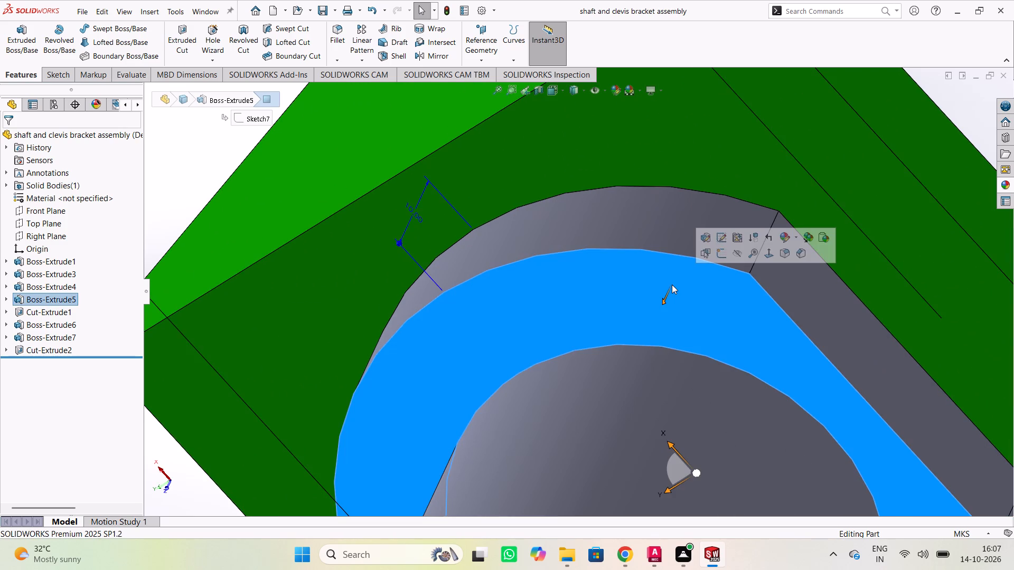
scroll(671, 284, down, 3)
scroll(671, 284, up, 10)
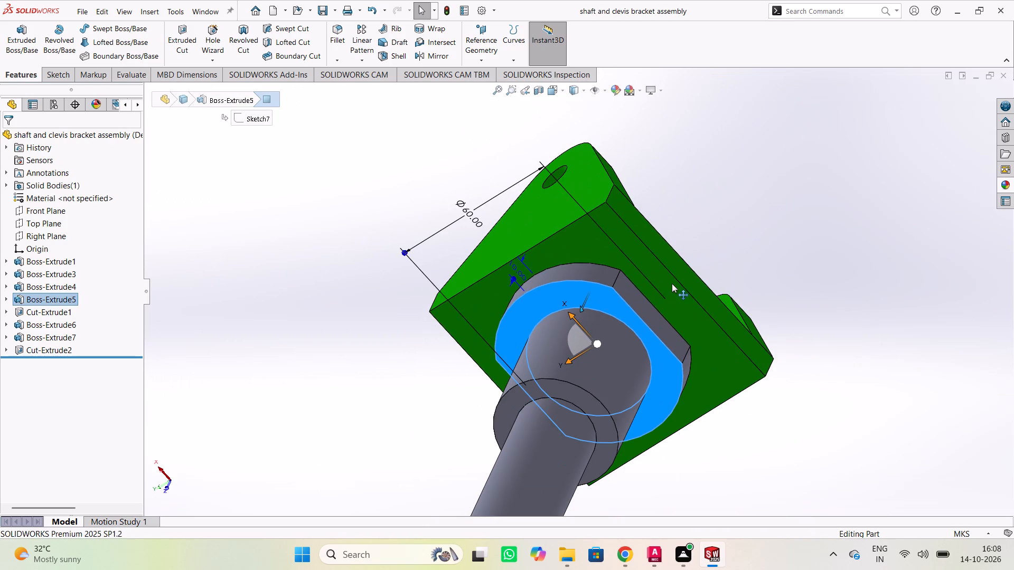
scroll(841, 240, down, 2)
scroll(846, 235, up, 2)
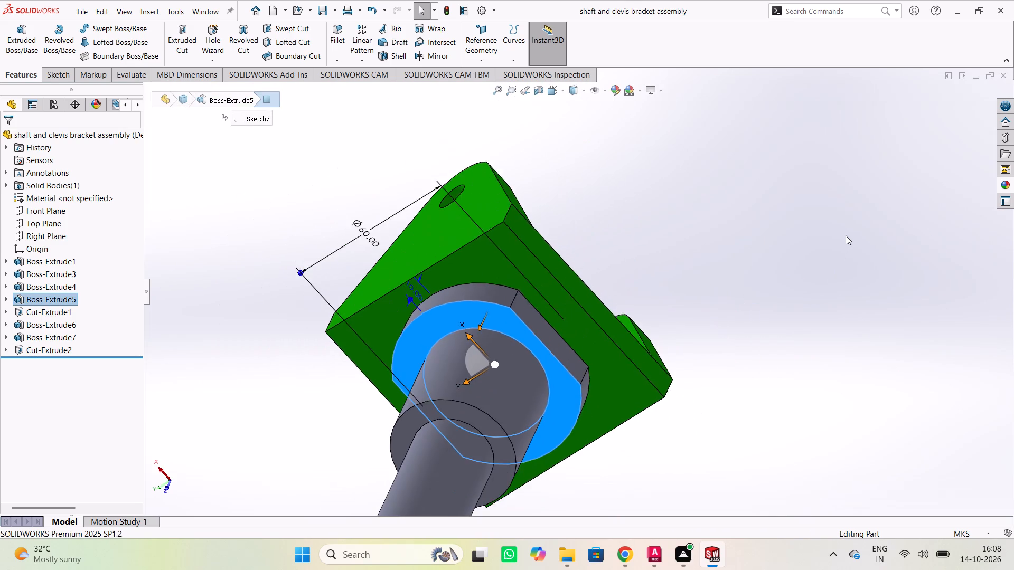
scroll(846, 235, up, 1)
click(847, 234)
Inspect the clevis interior and both lug holes, checking the dimension of the outer lug face.
middle_drag(883, 217, 864, 243)
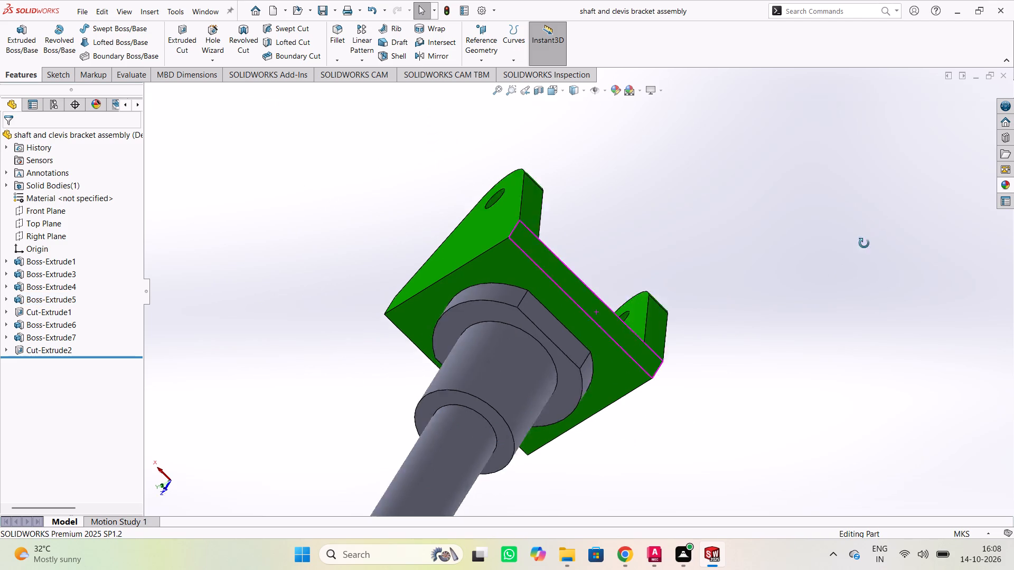
middle_drag(864, 243, 674, 400)
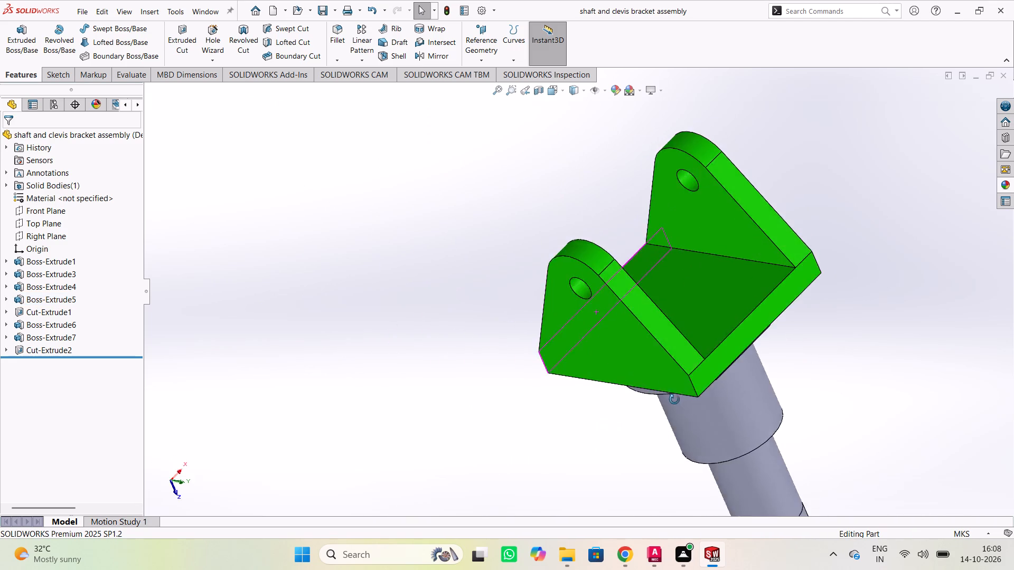
middle_drag(674, 400, 760, 362)
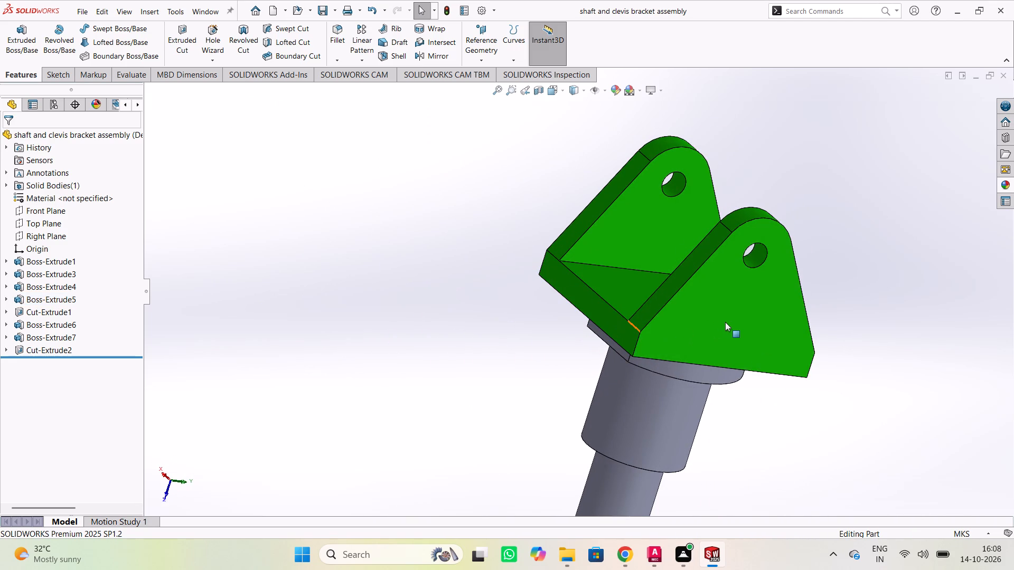
click(725, 322)
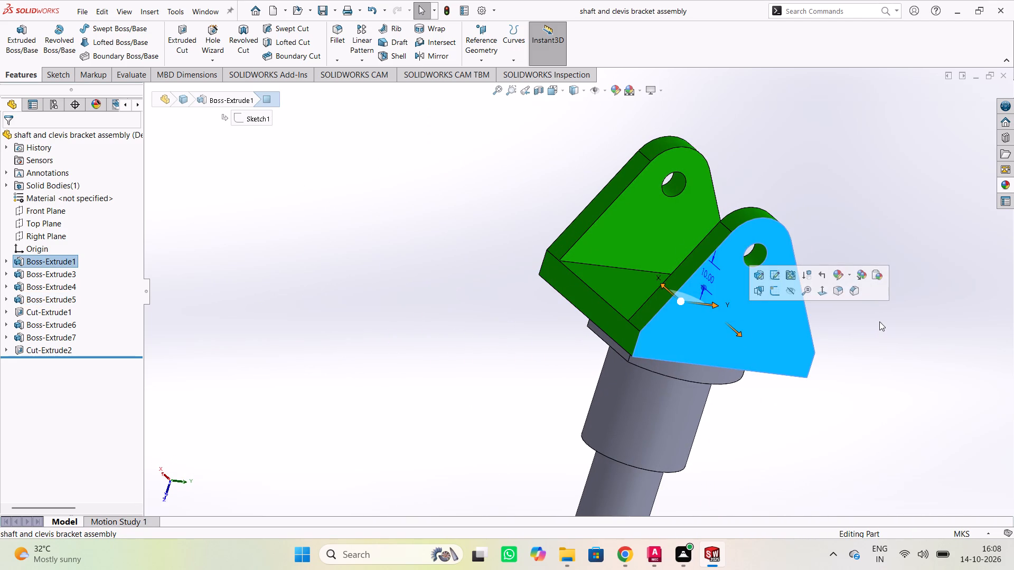
click(879, 321)
scroll(898, 321, down, 2)
scroll(800, 302, up, 3)
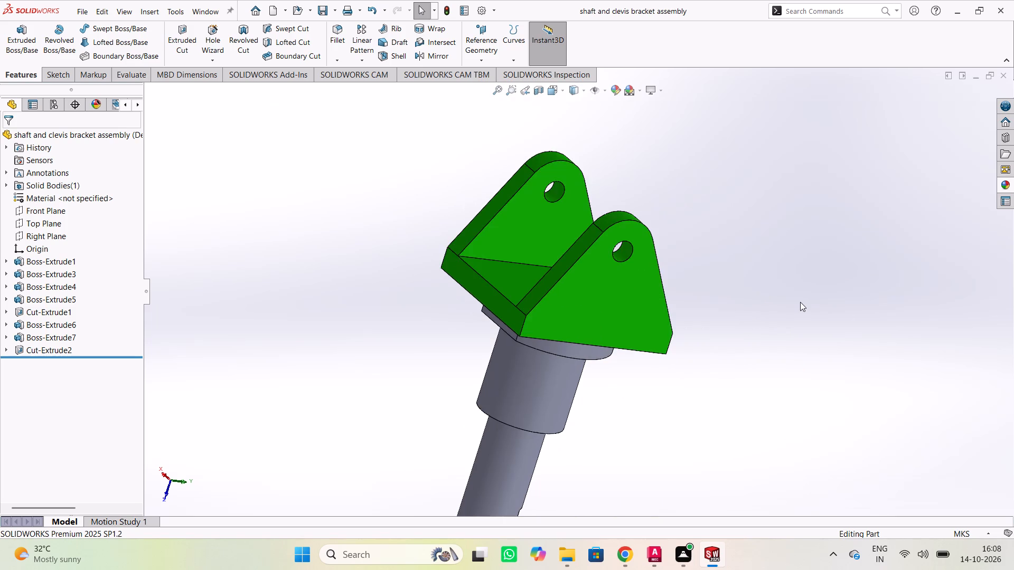
scroll(800, 302, up, 2)
scroll(800, 300, down, 2)
scroll(646, 279, down, 1)
scroll(591, 262, up, 2)
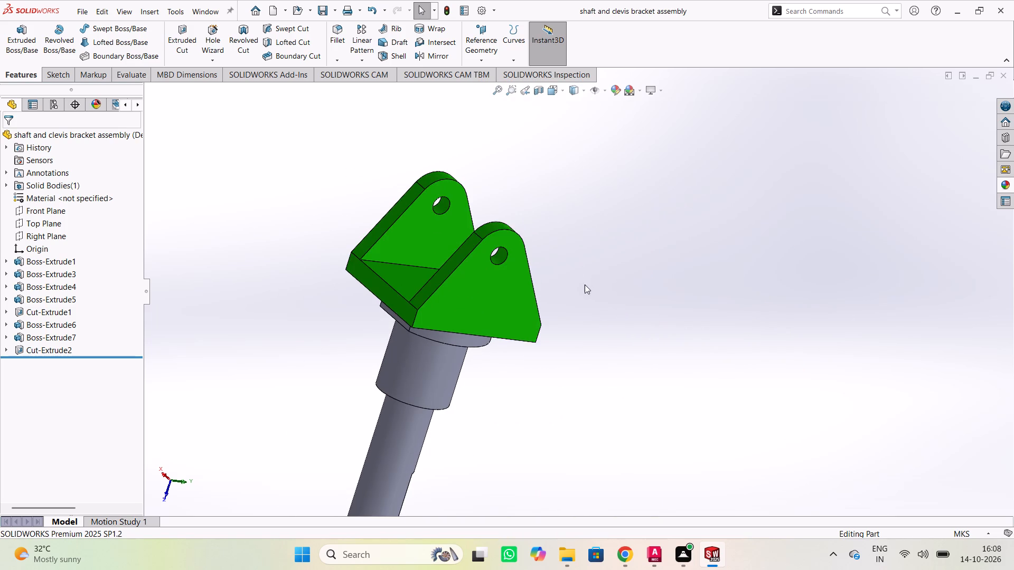
scroll(585, 285, up, 1)
scroll(732, 432, up, 1)
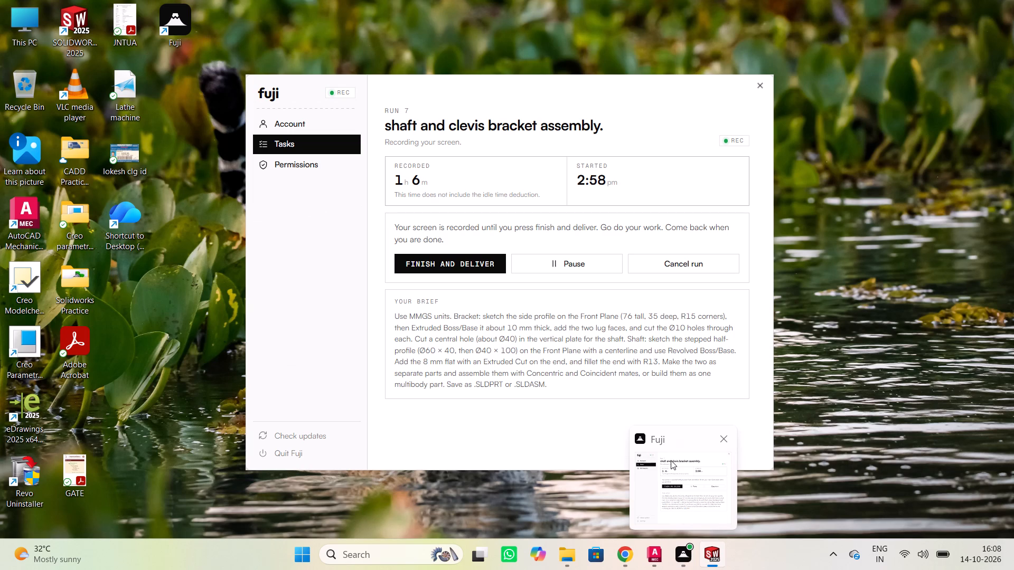
Return to the part and view the open clevis together with the shaft flat.
click(758, 363)
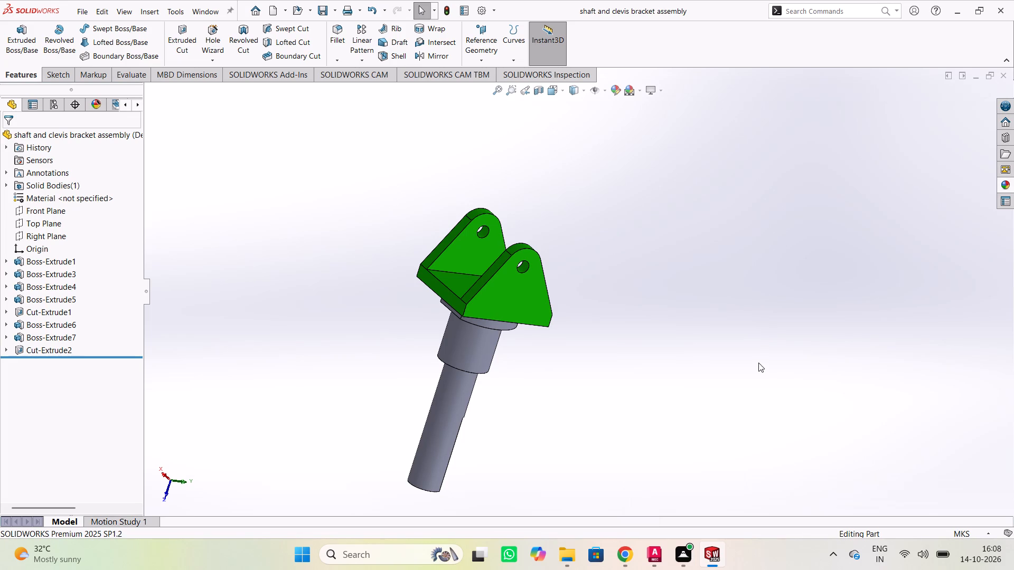
scroll(639, 370, down, 1)
scroll(590, 360, up, 3)
scroll(698, 326, down, 2)
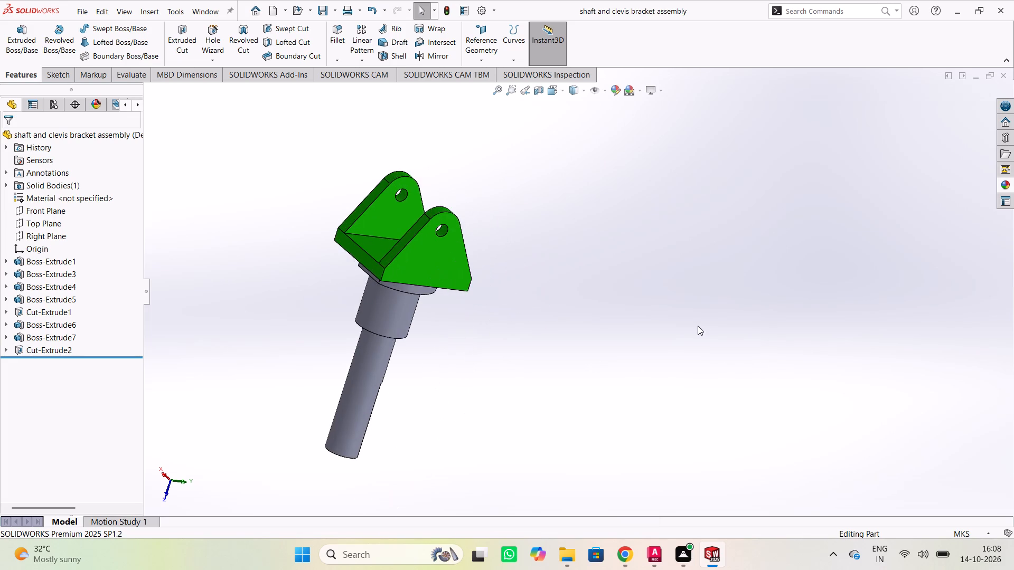
scroll(715, 317, up, 2)
middle_drag(688, 267, 536, 372)
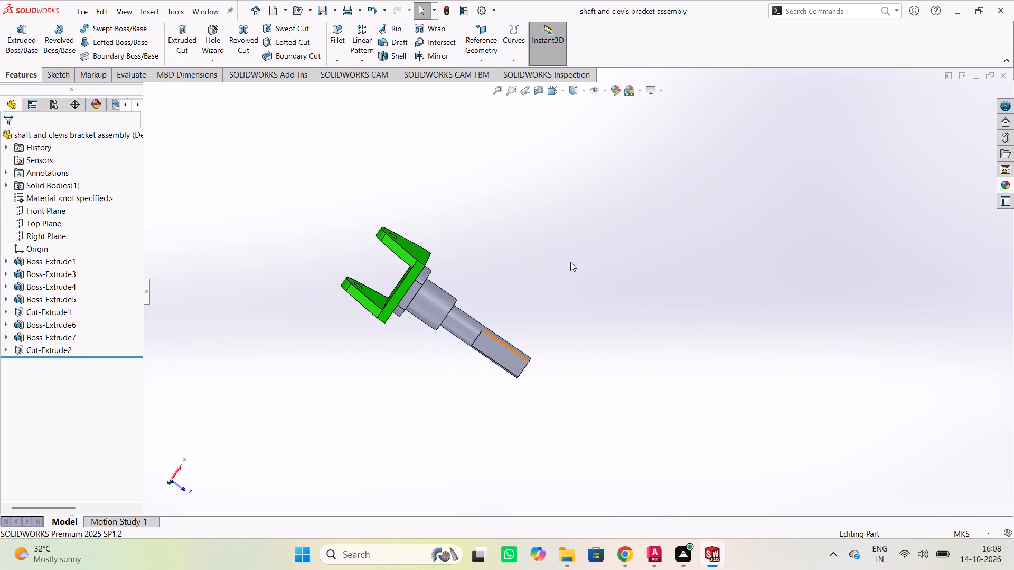
Inspect the part from the shaft's free end and around the clevis to a side profile facing the outer lug face.
middle_drag(570, 261, 562, 382)
middle_drag(467, 293, 692, 322)
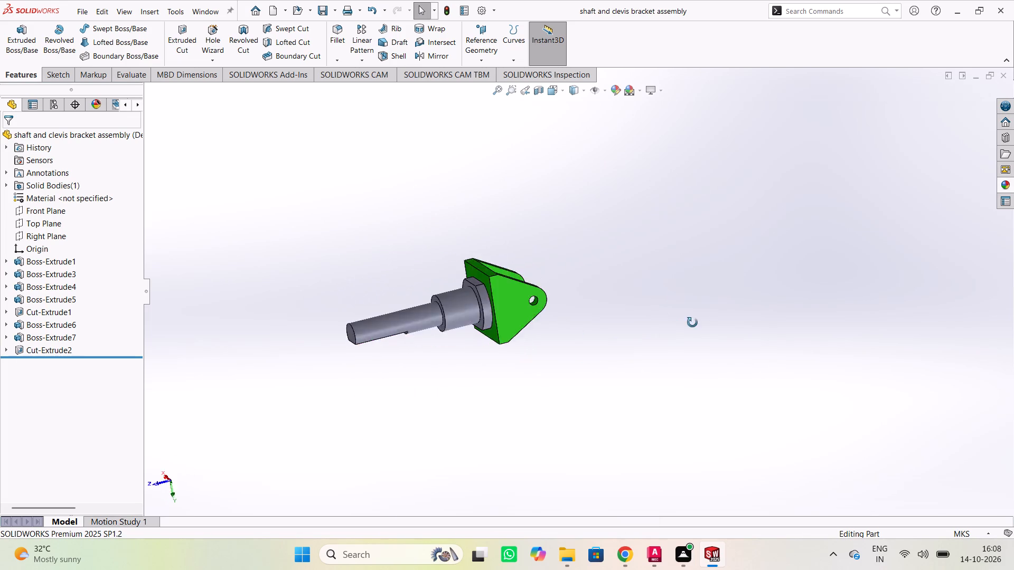
middle_drag(692, 322, 740, 314)
scroll(347, 290, down, 1)
scroll(346, 290, up, 2)
scroll(422, 293, up, 2)
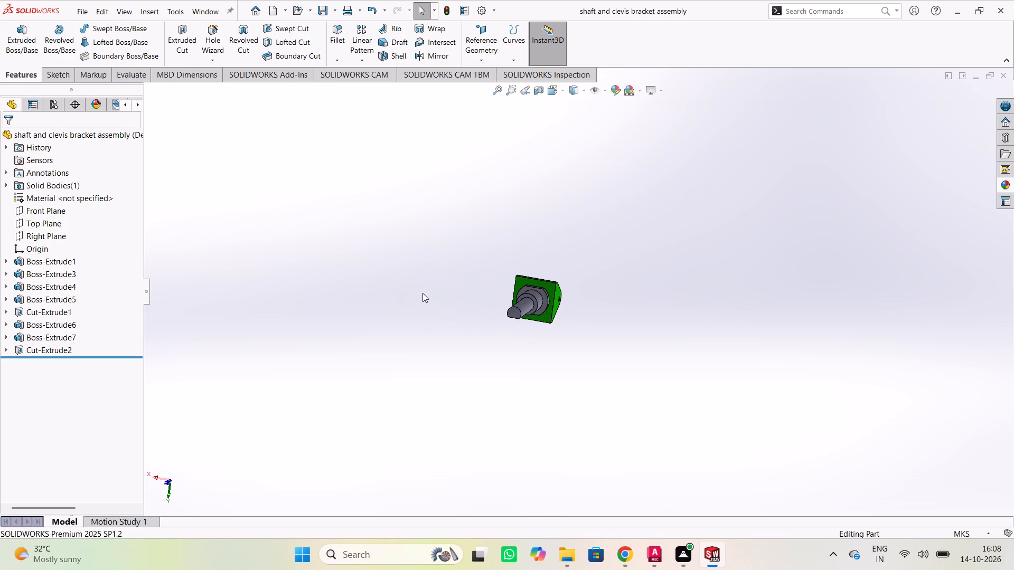
scroll(477, 297, down, 6)
scroll(697, 253, down, 2)
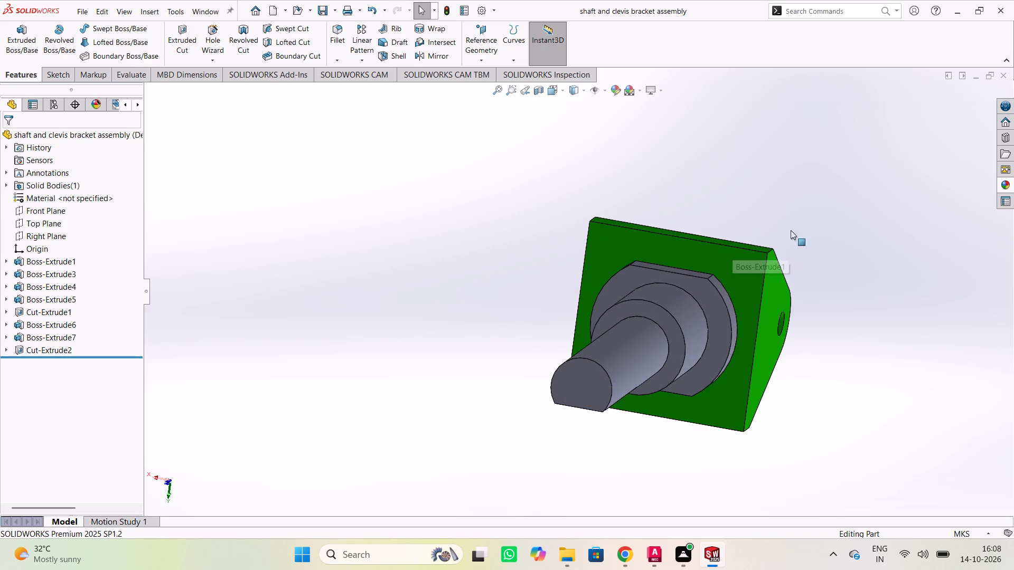
scroll(834, 220, down, 1)
middle_drag(812, 286, 689, 321)
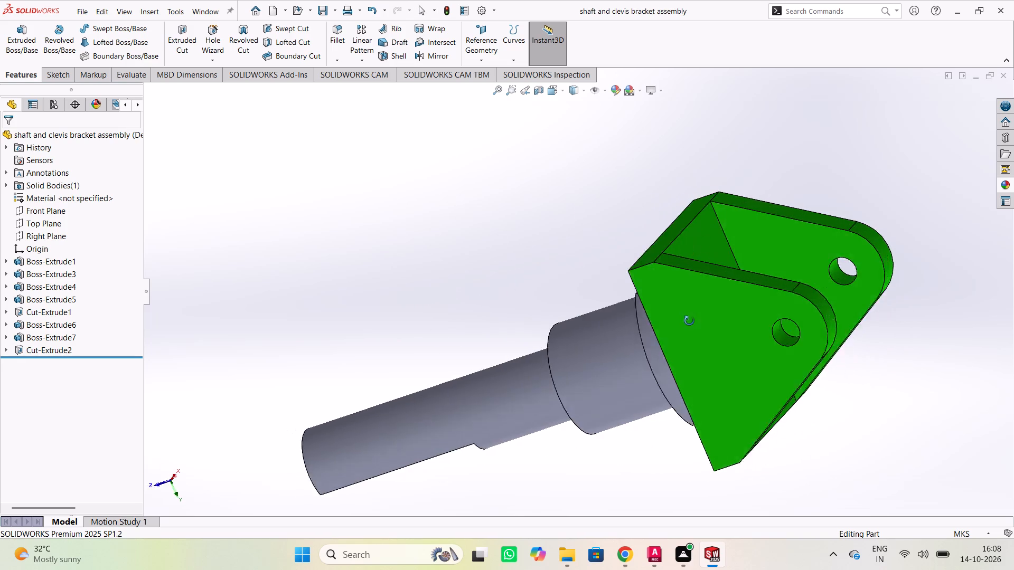
middle_drag(689, 321, 715, 275)
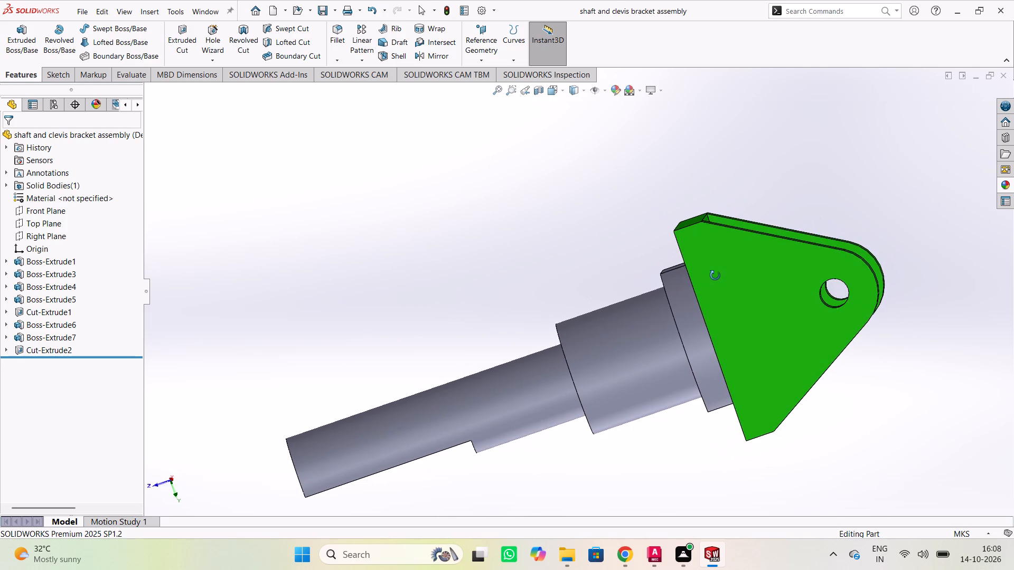
middle_drag(715, 275, 718, 272)
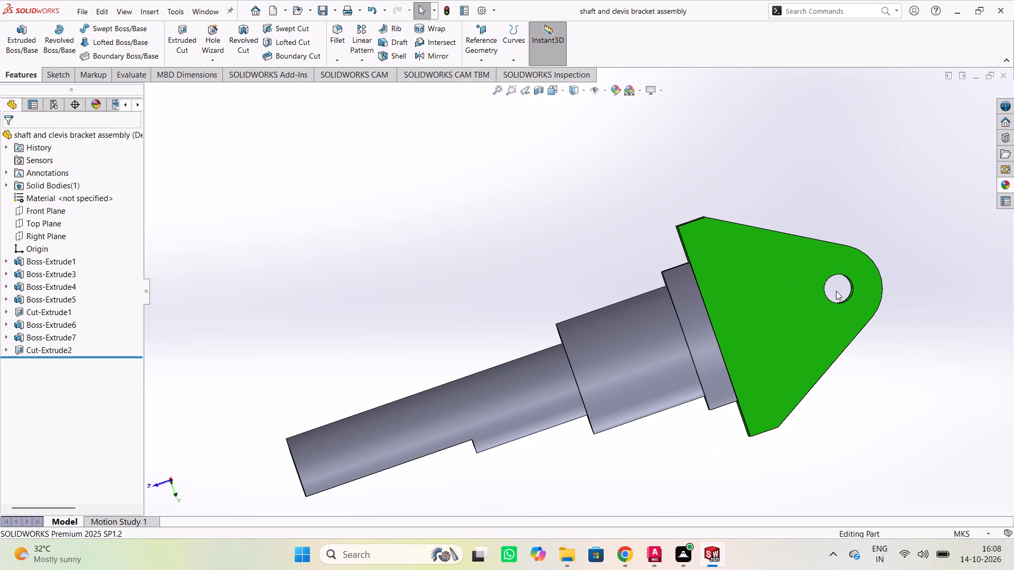
Check the alignment of the two lug holes by looking through them from both sides of the clevis.
middle_click(839, 288)
middle_drag(872, 194, 858, 201)
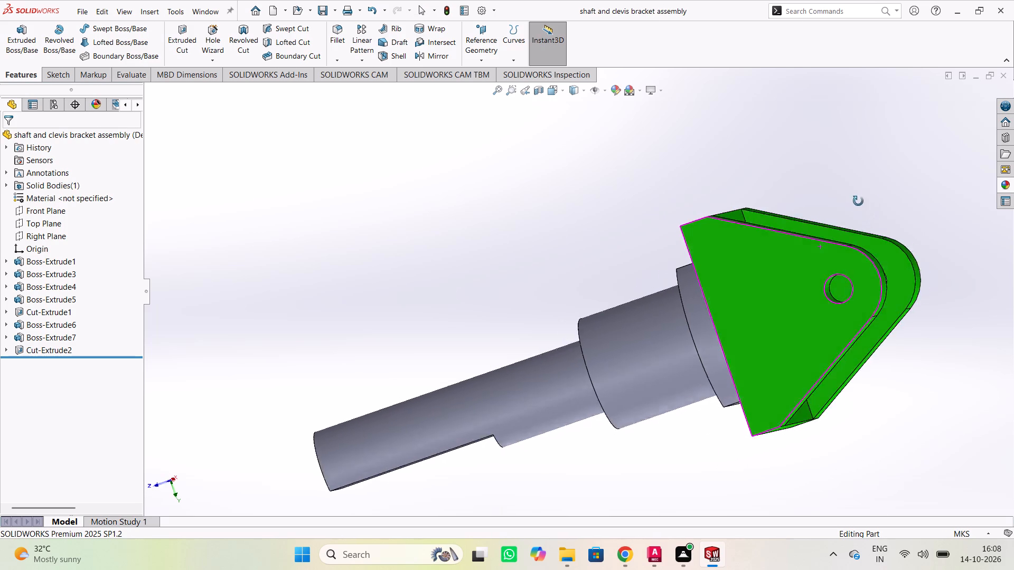
middle_drag(858, 201, 648, 249)
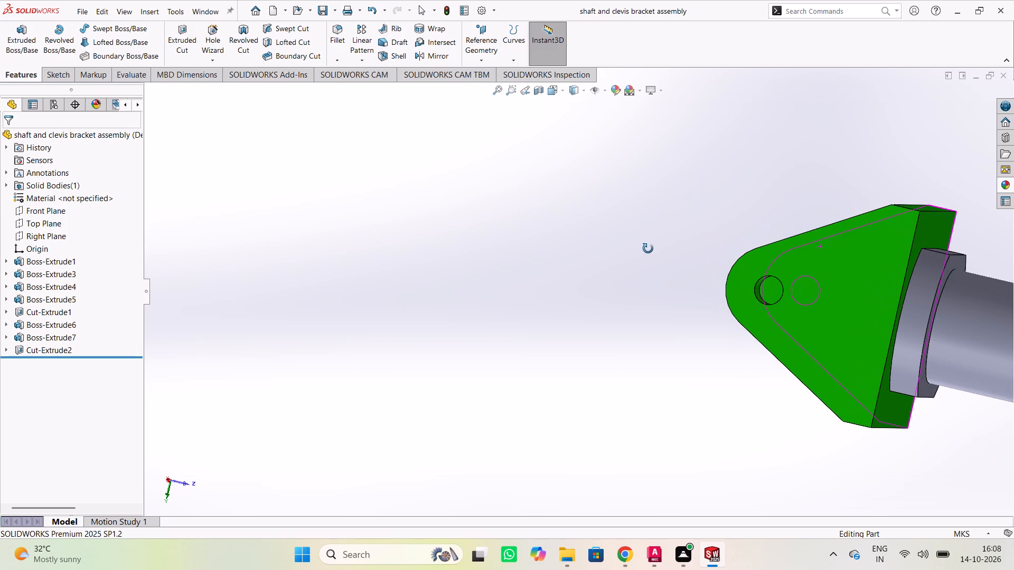
middle_drag(648, 249, 654, 251)
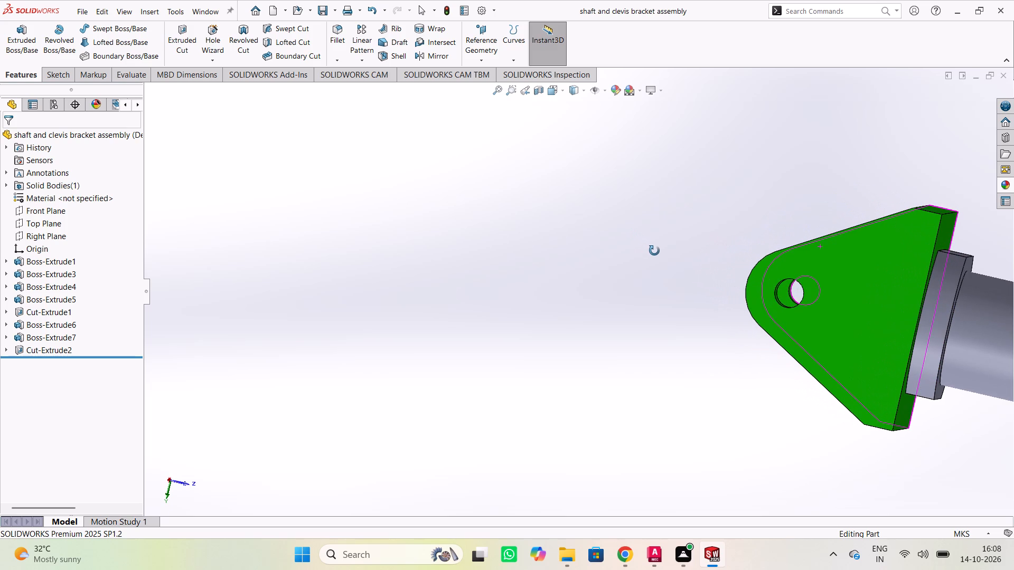
middle_drag(654, 251, 663, 248)
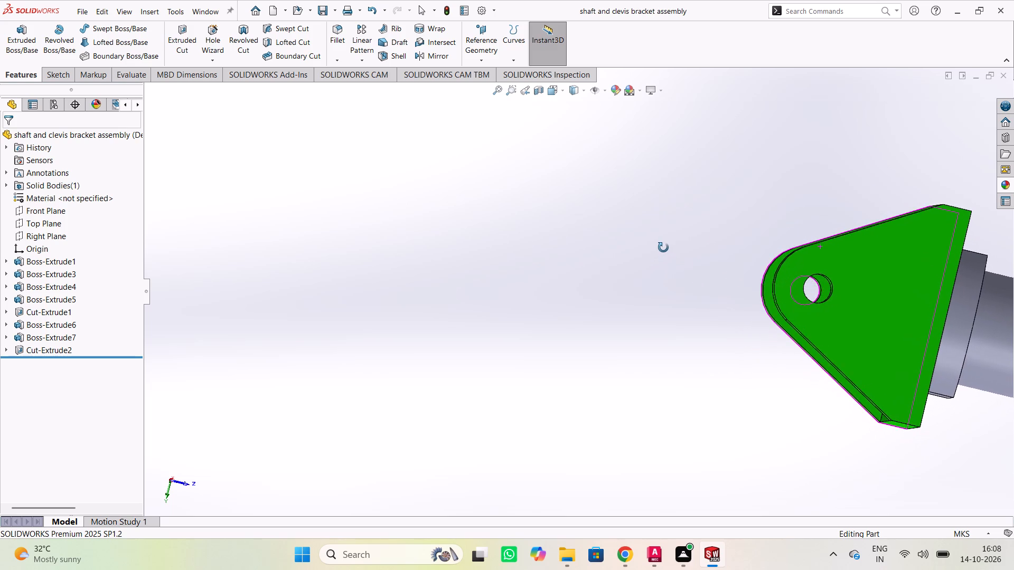
middle_drag(663, 248, 659, 245)
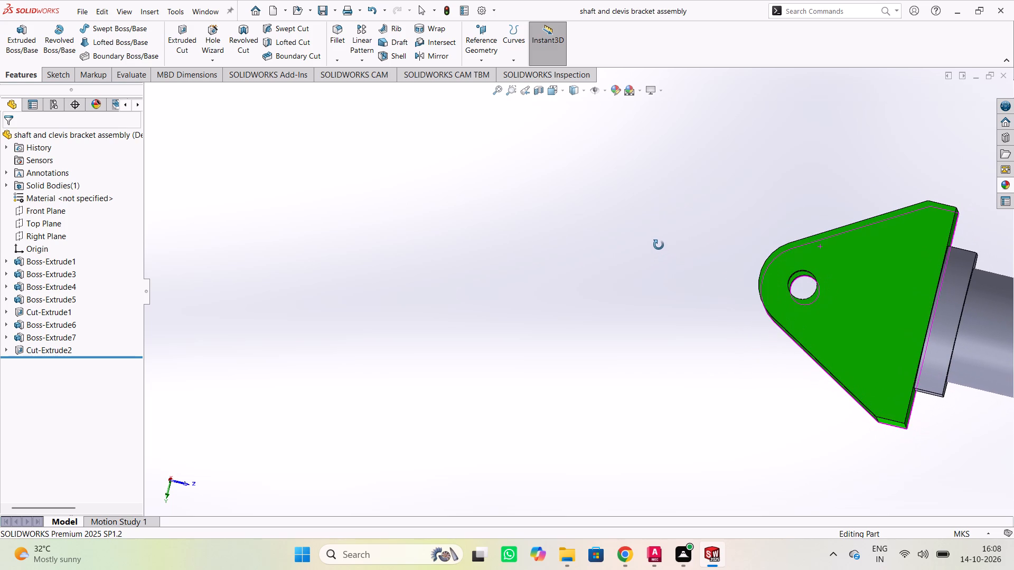
middle_drag(659, 245, 657, 252)
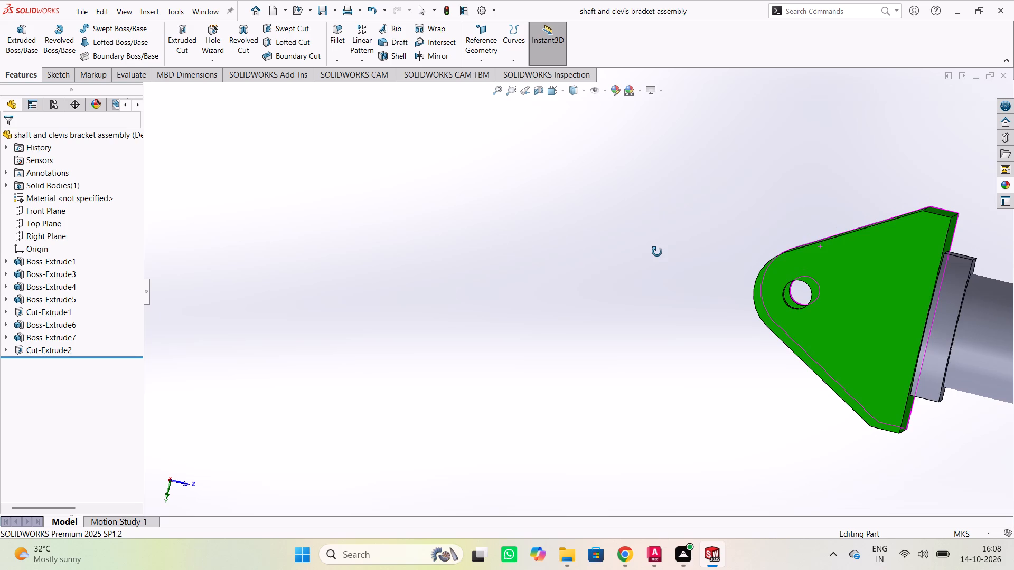
Inspect the collar, the shaft's free end and the clevis interior between the lugs from several angles.
middle_drag(657, 252, 446, 219)
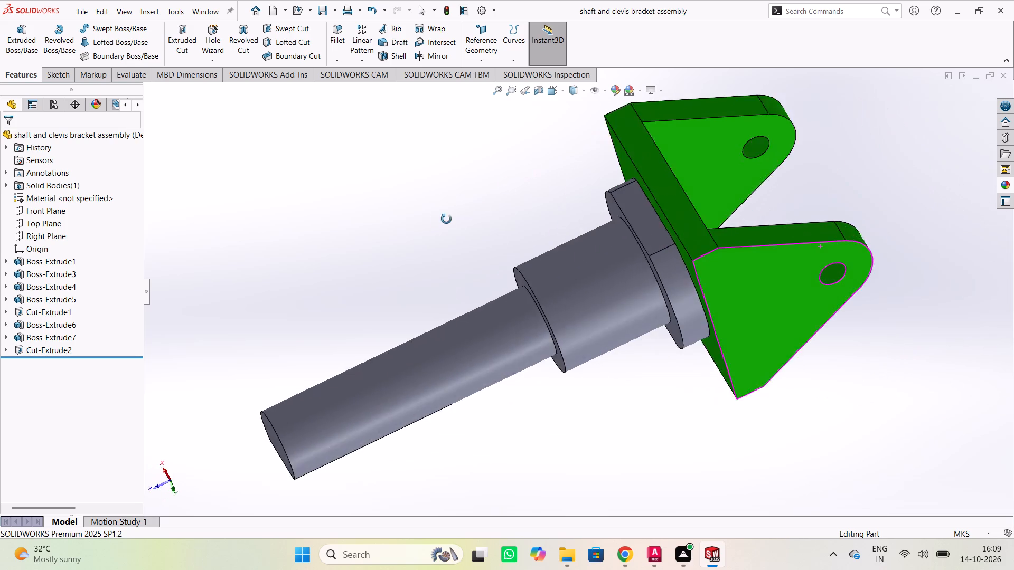
middle_drag(446, 219, 495, 248)
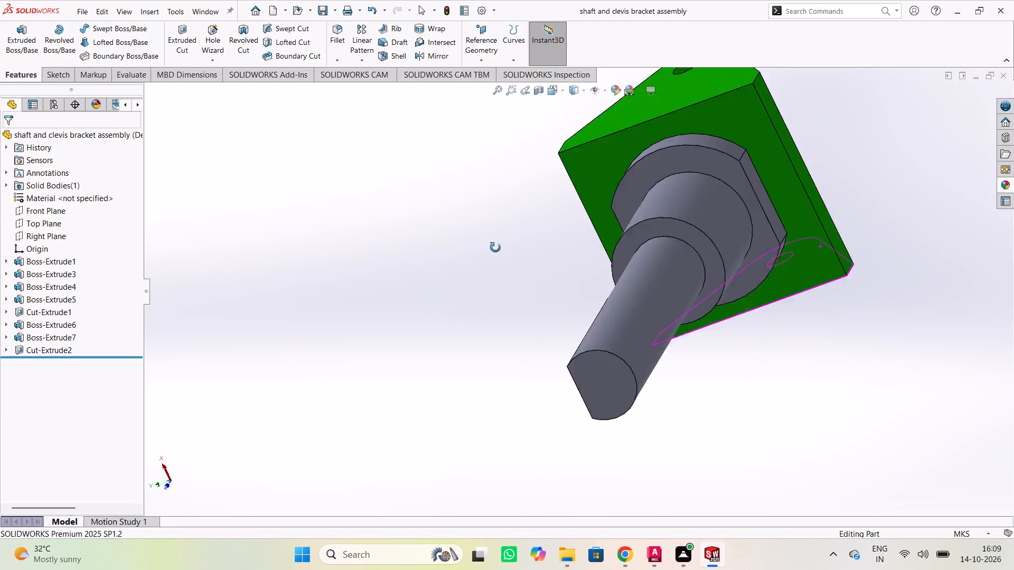
middle_drag(495, 248, 709, 324)
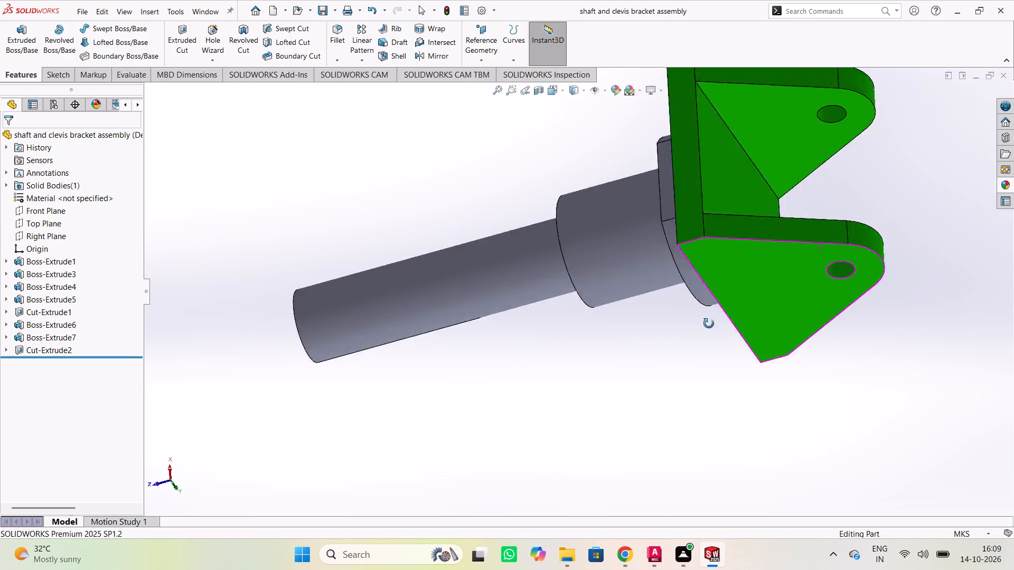
middle_drag(709, 324, 834, 322)
middle_drag(803, 329, 852, 332)
middle_drag(877, 337, 937, 350)
middle_drag(915, 357, 702, 347)
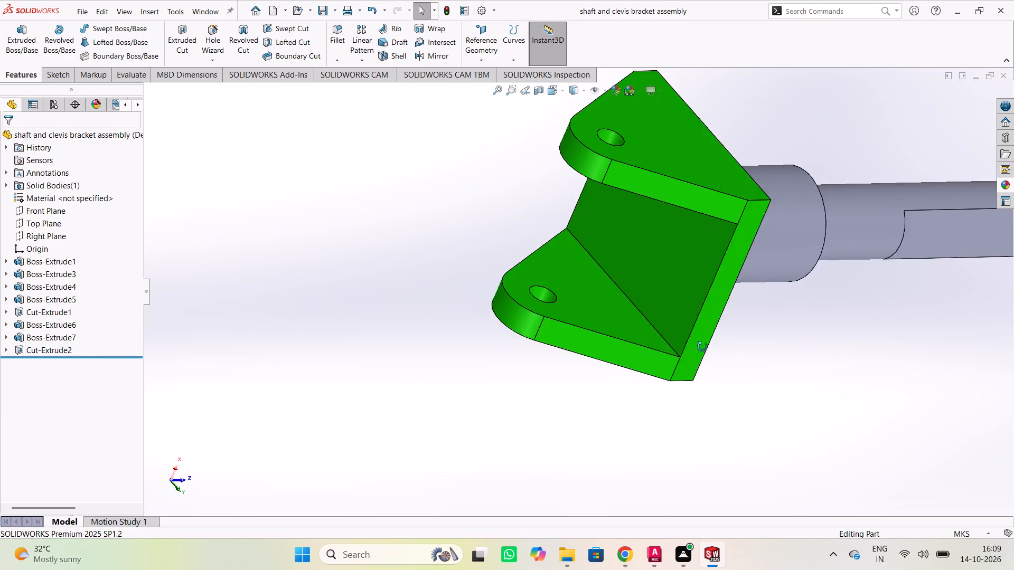
middle_drag(702, 347, 764, 398)
middle_drag(764, 397, 775, 372)
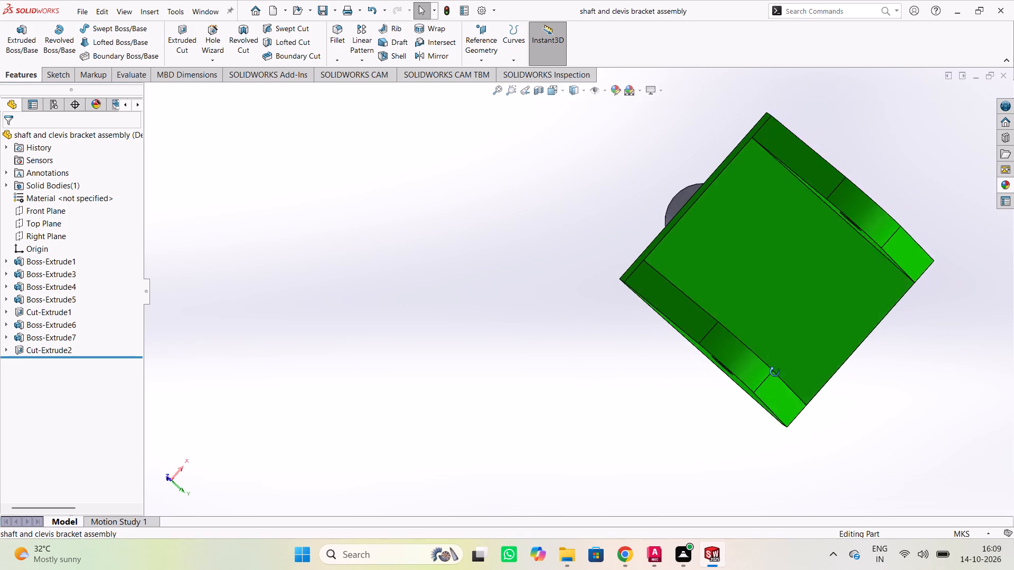
middle_drag(775, 372, 872, 267)
middle_click(872, 263)
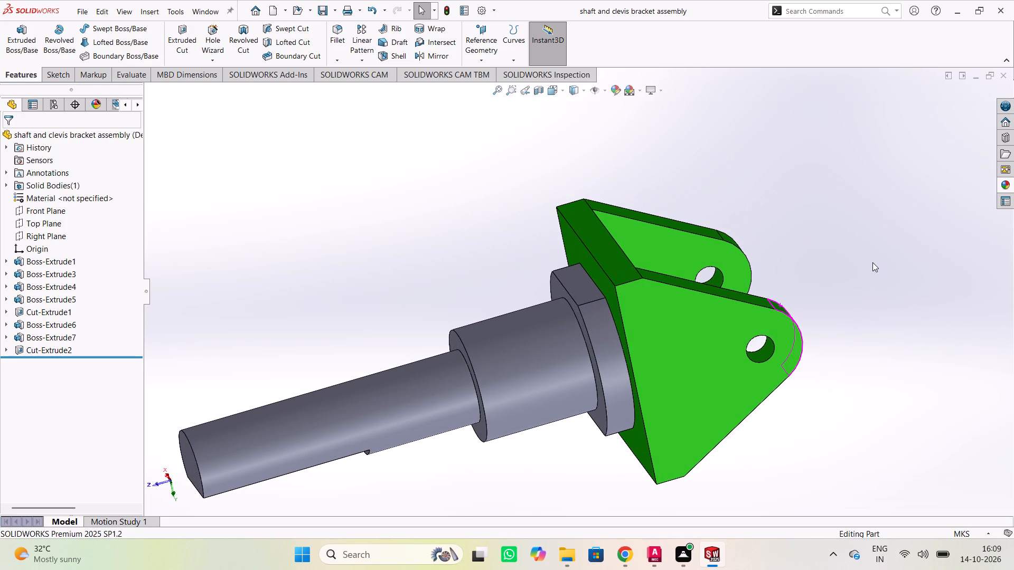
View the whole part at varying distances, covering the open clevis, the shaft flat and the outer lug face.
scroll(897, 242, down, 1)
scroll(896, 241, up, 2)
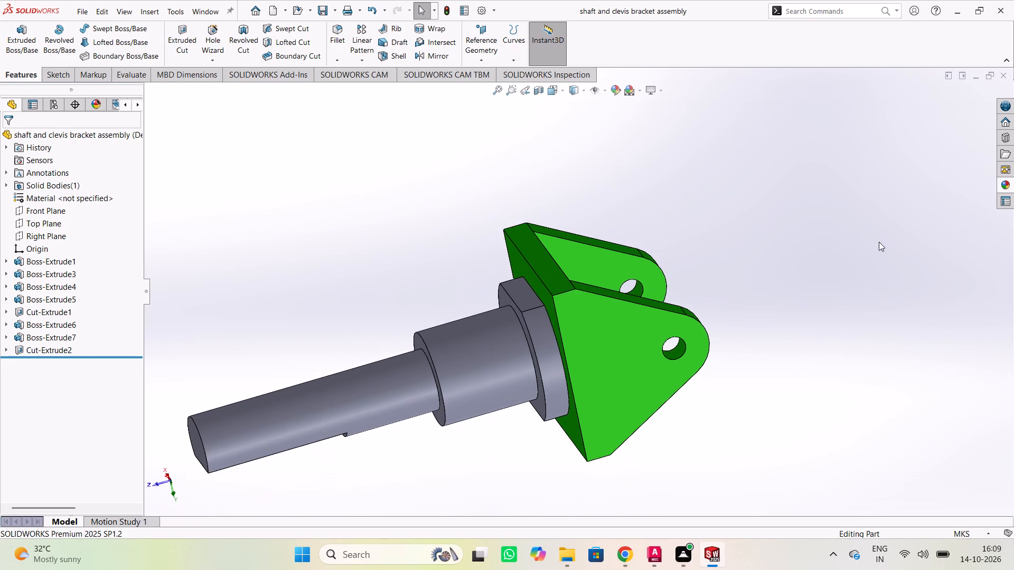
scroll(879, 242, up, 1)
scroll(829, 235, up, 1)
scroll(741, 240, down, 2)
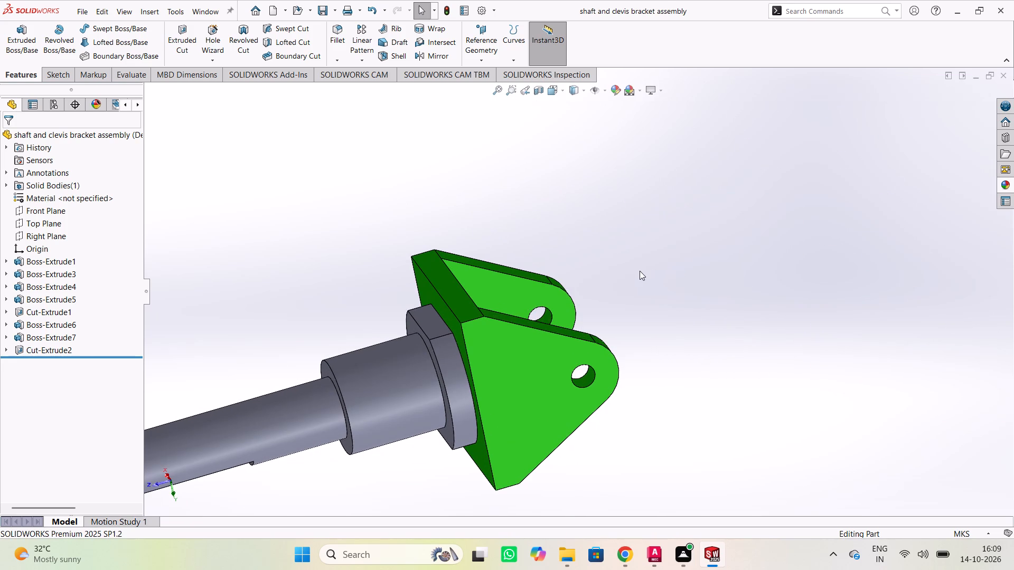
scroll(639, 271, up, 2)
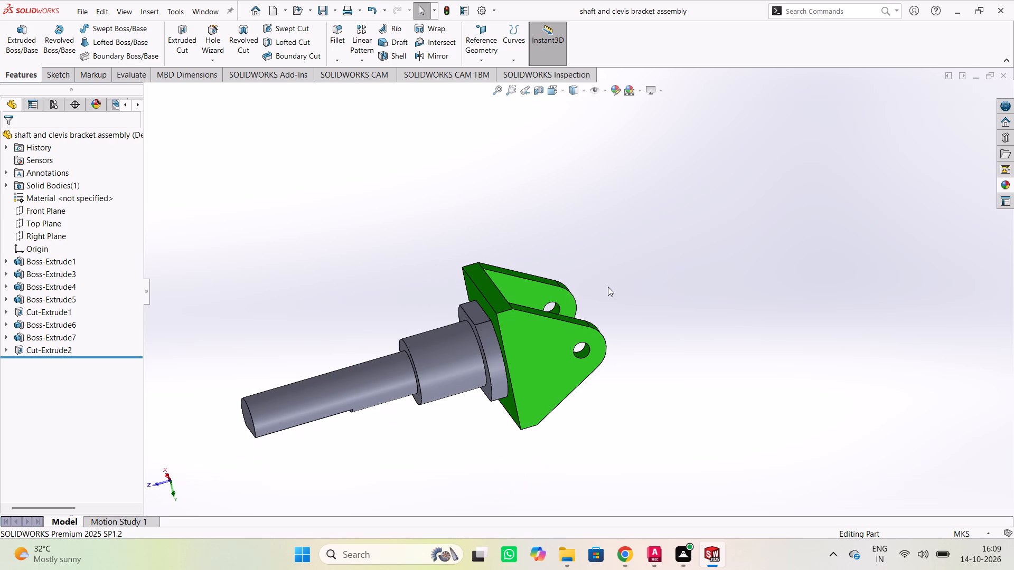
middle_drag(303, 297, 604, 372)
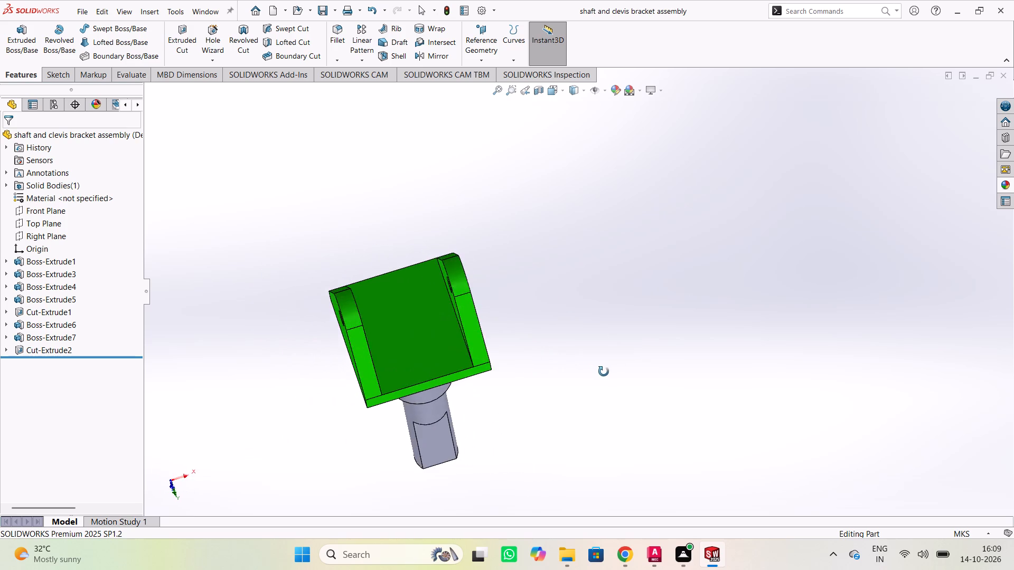
middle_drag(604, 372, 519, 365)
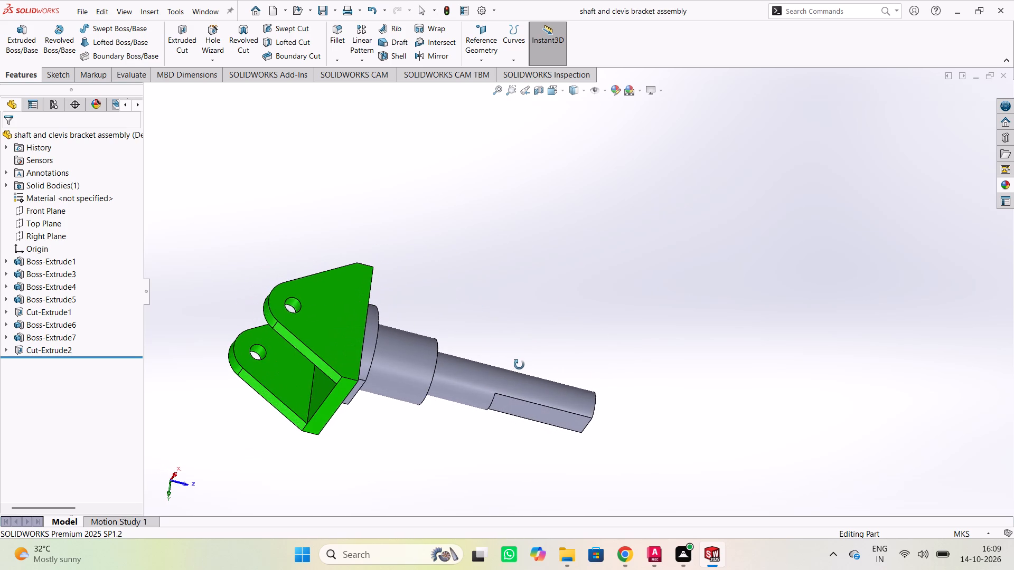
middle_drag(519, 365, 508, 369)
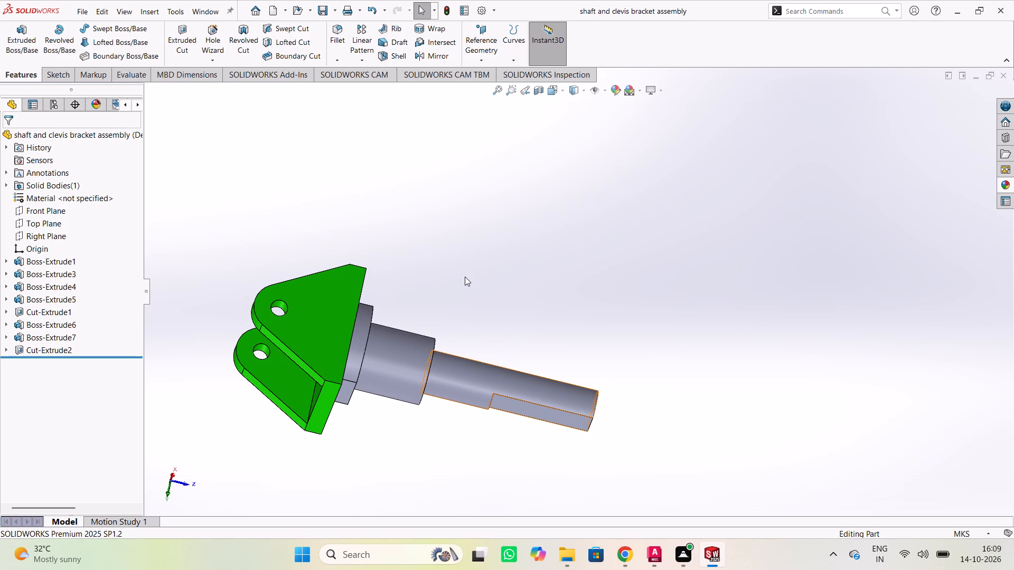
middle_drag(464, 276, 449, 301)
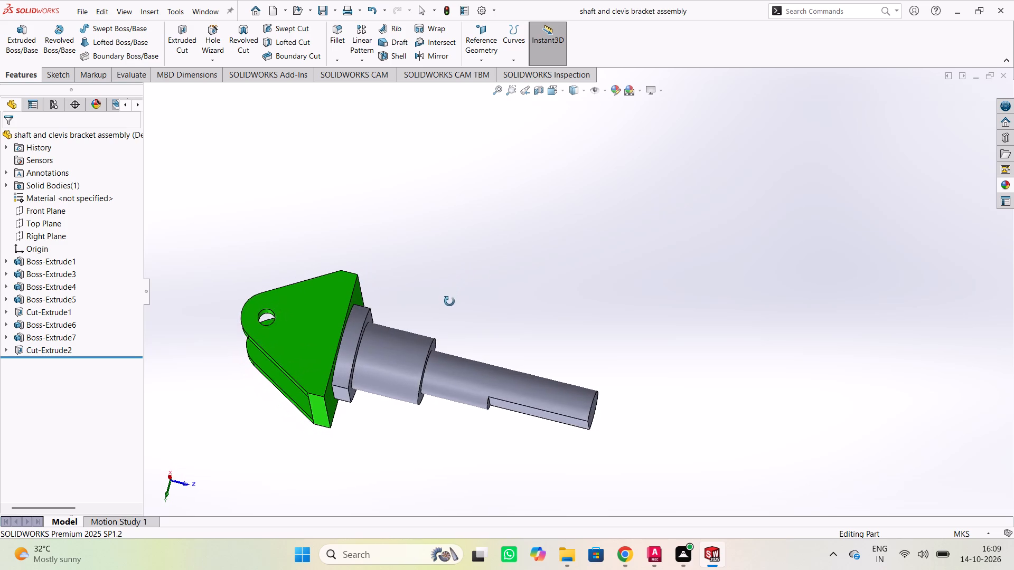
middle_drag(449, 301, 453, 331)
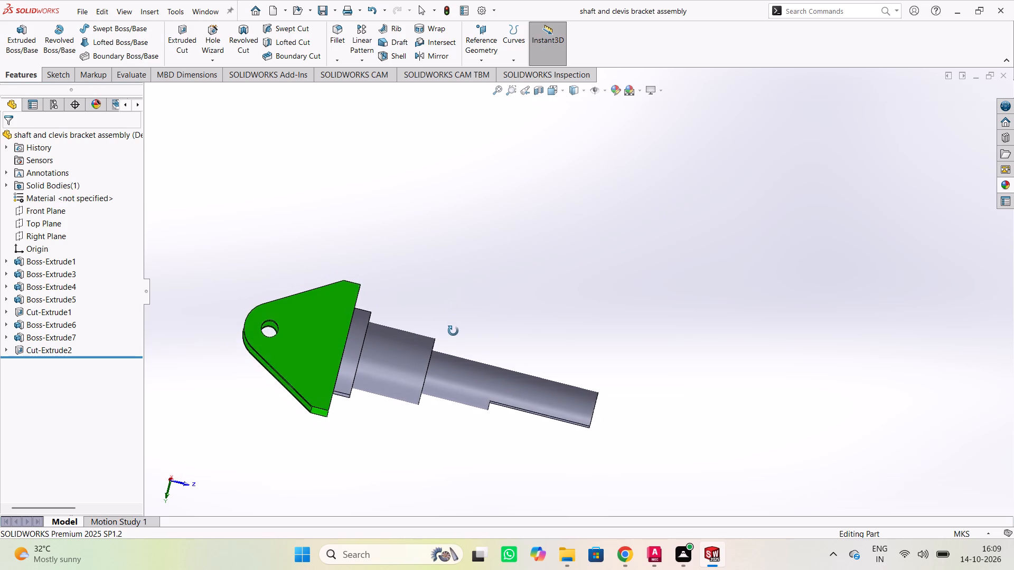
middle_drag(453, 331, 451, 338)
Examine the side profile of the lug, collar, stepped shaft and end flat at varying distances.
scroll(451, 338, up, 1)
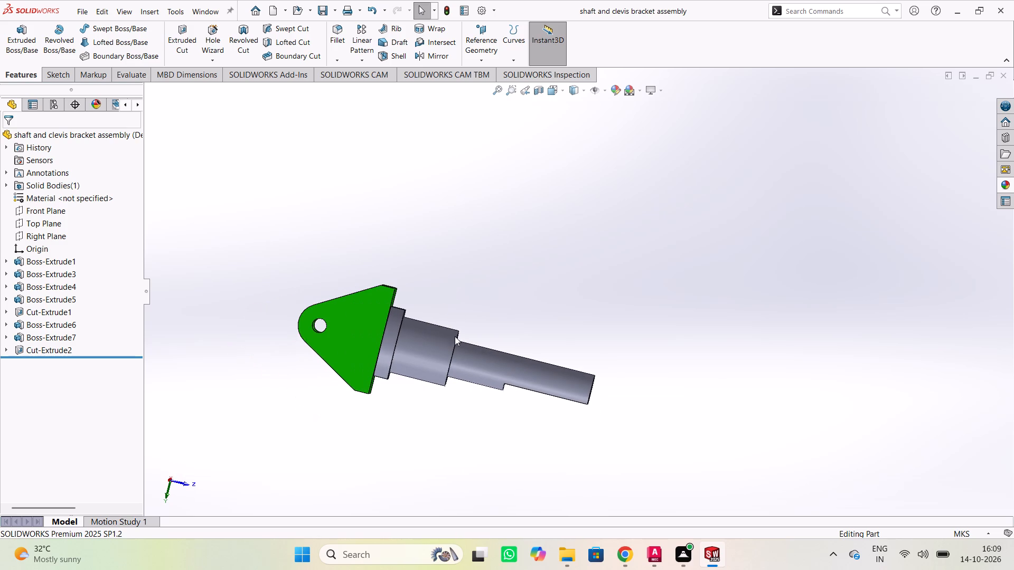
scroll(280, 259, down, 2)
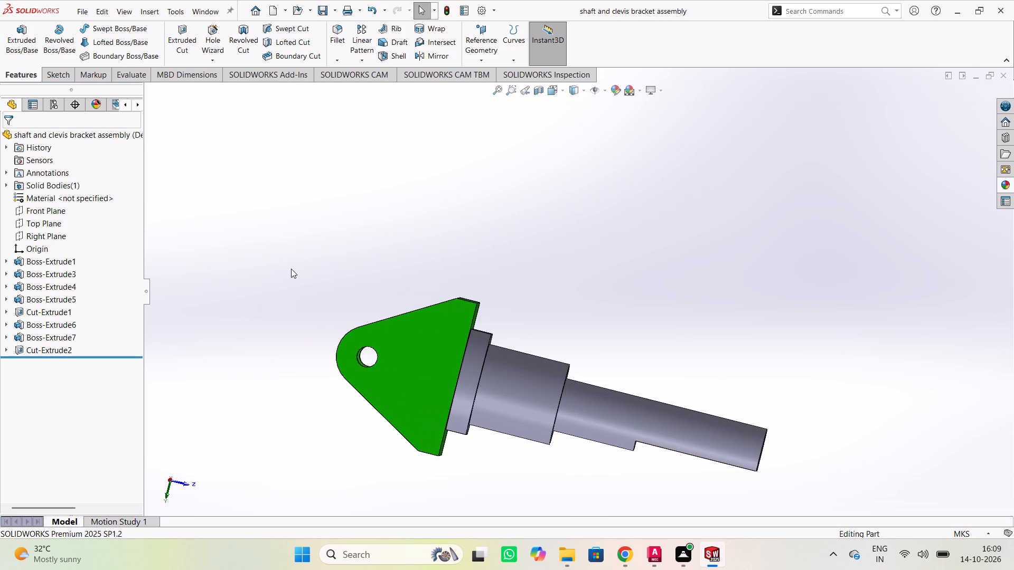
scroll(346, 352, up, 3)
scroll(474, 378, down, 2)
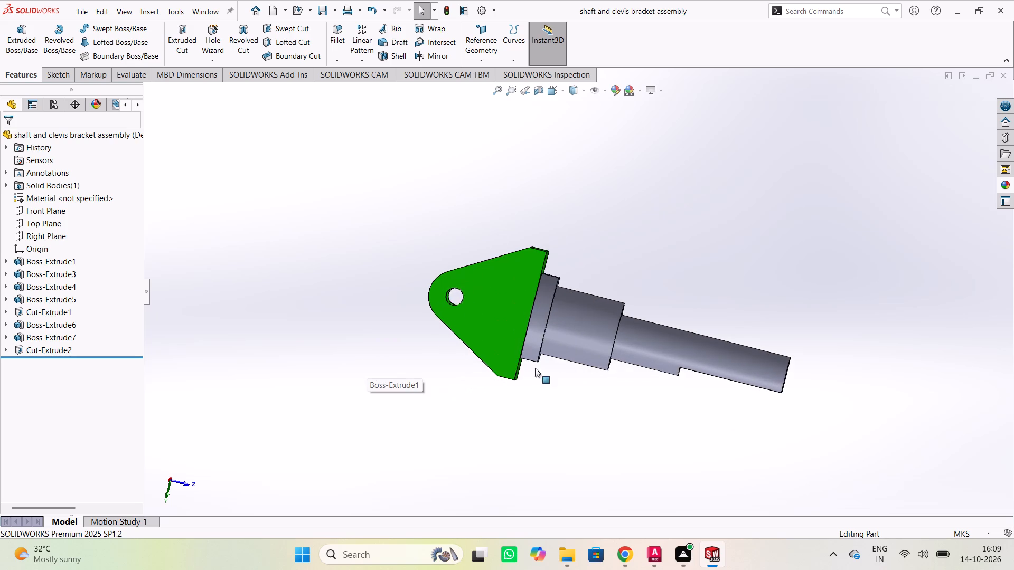
scroll(555, 358, down, 1)
scroll(684, 235, down, 1)
scroll(695, 235, up, 1)
scroll(695, 235, down, 1)
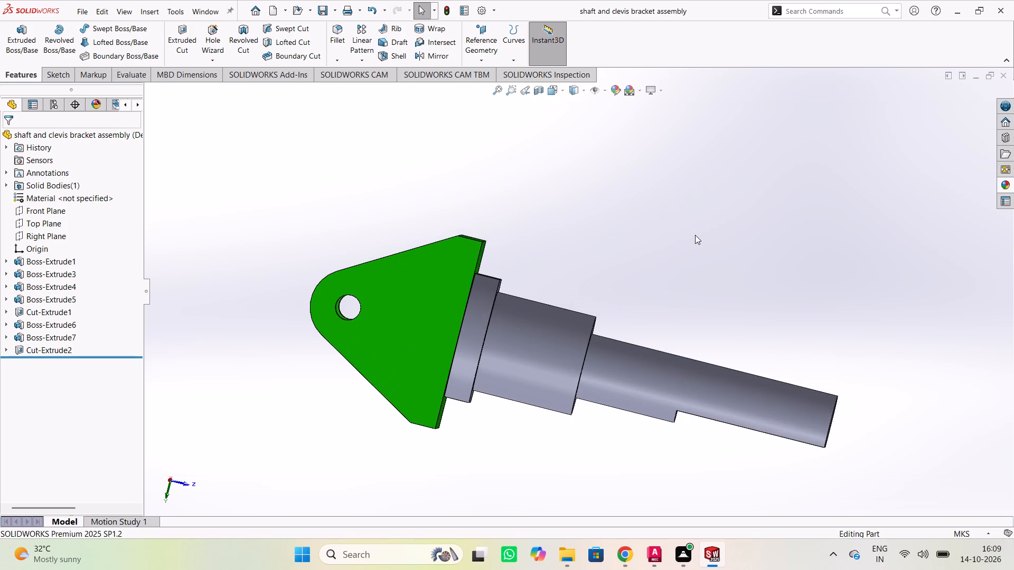
scroll(696, 235, down, 2)
scroll(701, 236, up, 1)
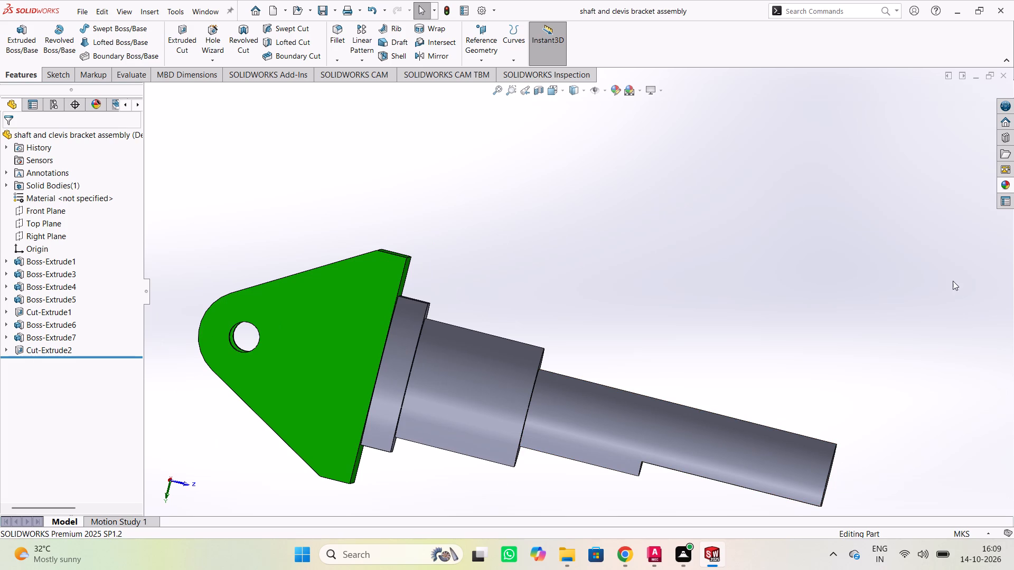
Examine the clevis interior, stepped shaft and end flat from several angles, close up and at whole-part distance.
drag(623, 233, 675, 272)
middle_drag(712, 249, 863, 230)
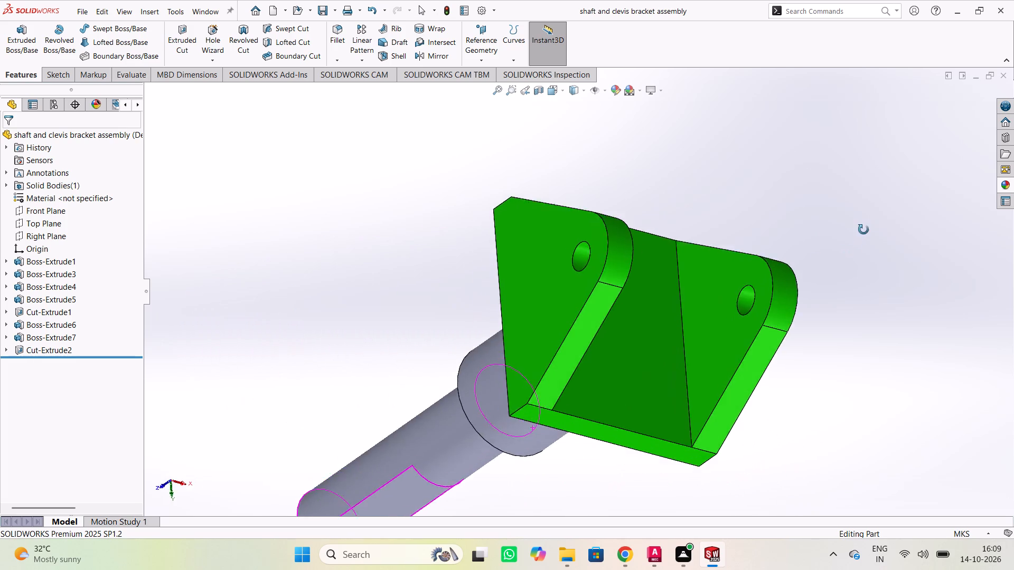
middle_drag(863, 230, 713, 378)
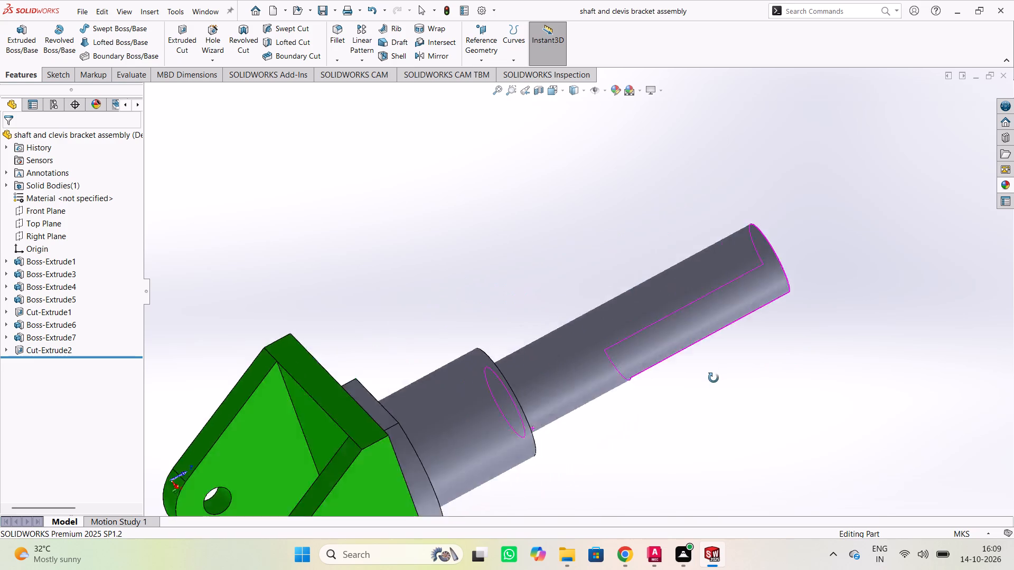
middle_drag(713, 378, 594, 385)
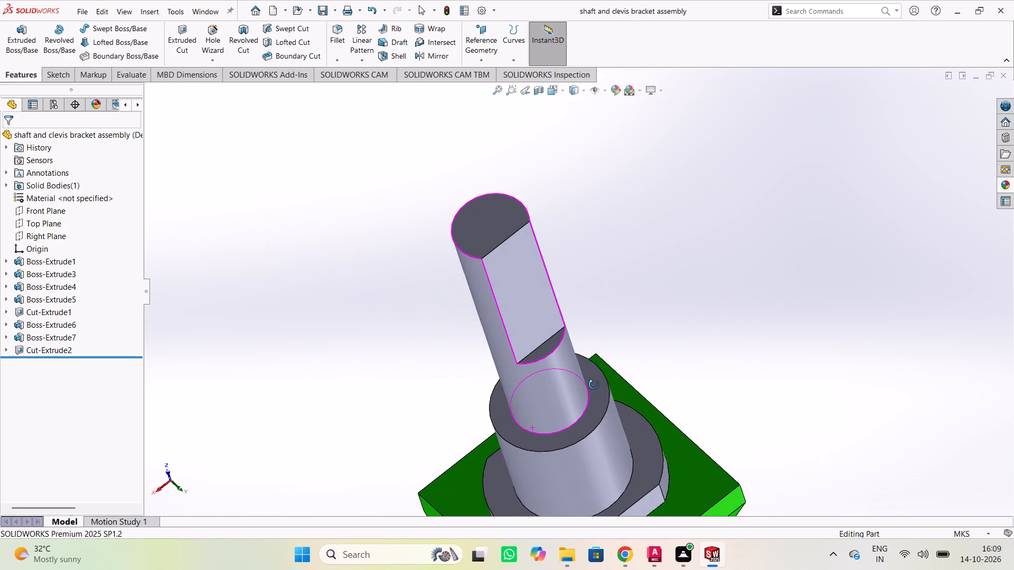
middle_drag(594, 385, 645, 303)
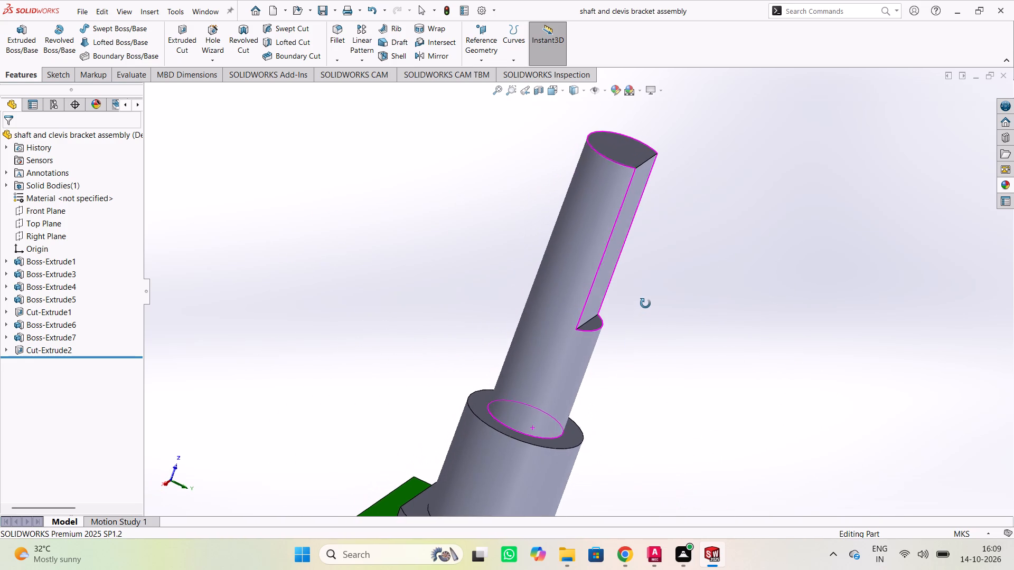
middle_drag(645, 303, 652, 270)
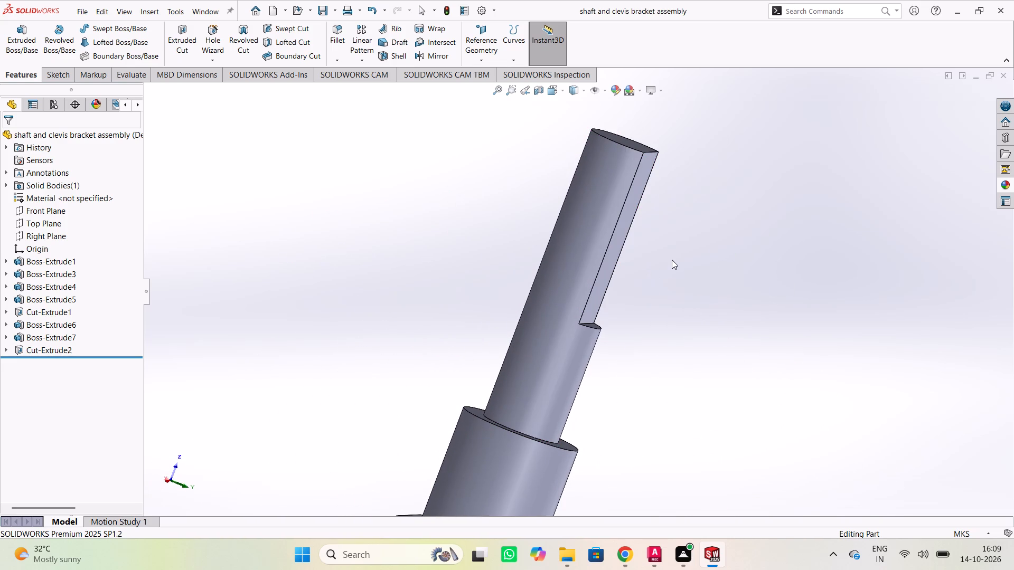
scroll(658, 215, down, 2)
scroll(655, 218, up, 5)
scroll(648, 267, up, 1)
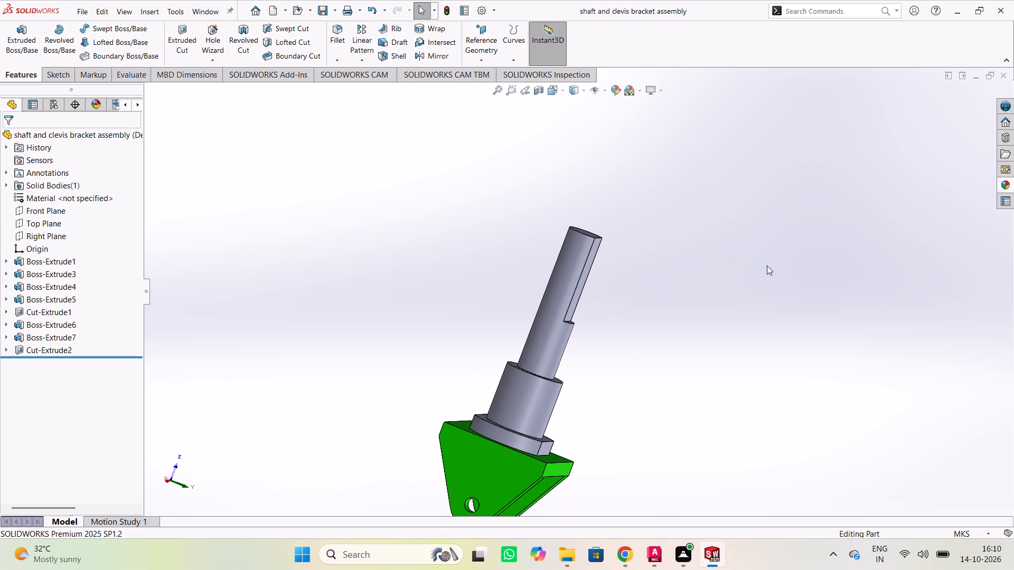
scroll(605, 249, down, 2)
scroll(527, 295, up, 4)
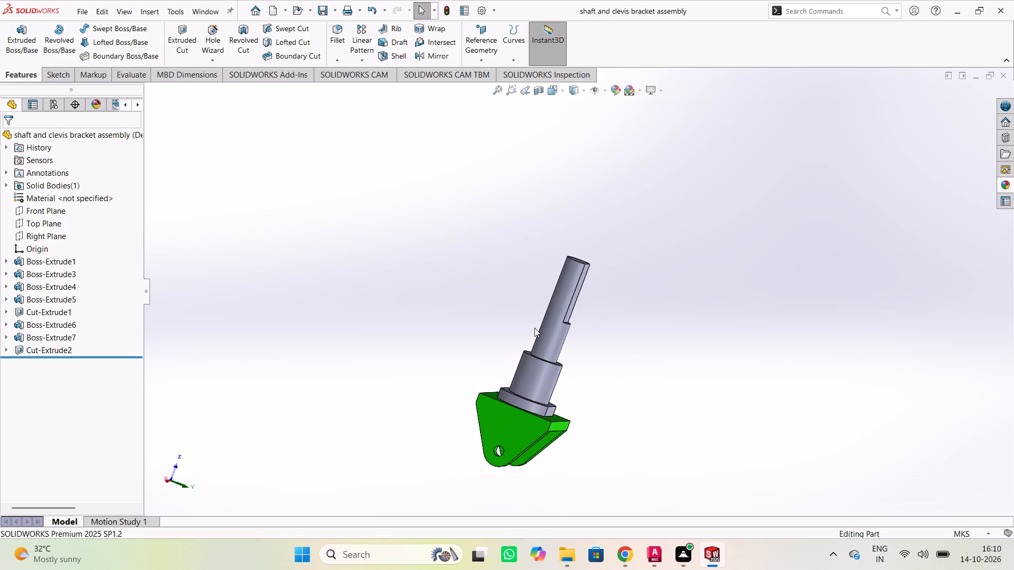
scroll(534, 328, up, 1)
Inspect the whole part from the shaft's free end and from the open side of the clevis.
middle_drag(647, 362, 580, 488)
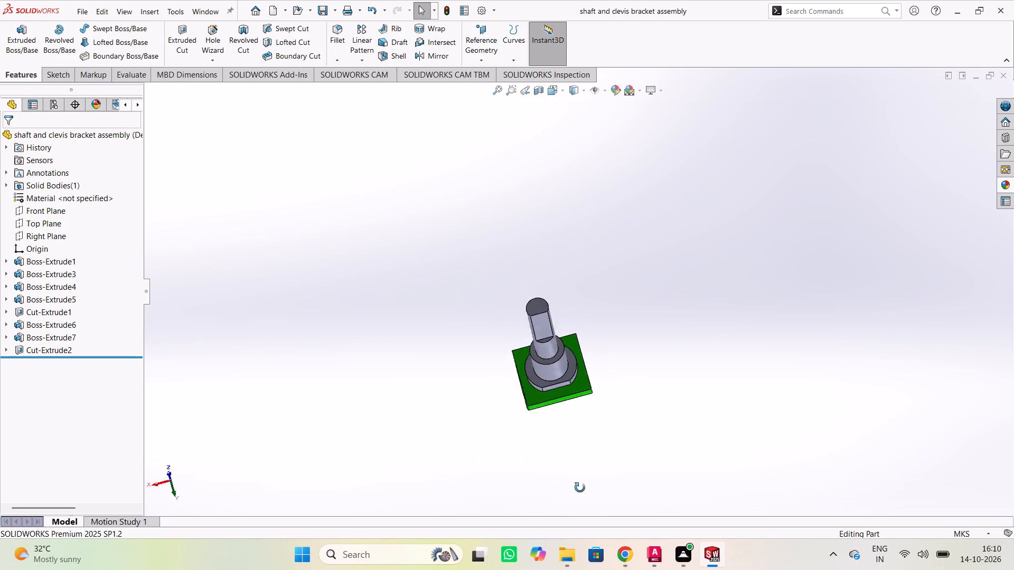
middle_drag(580, 488, 552, 396)
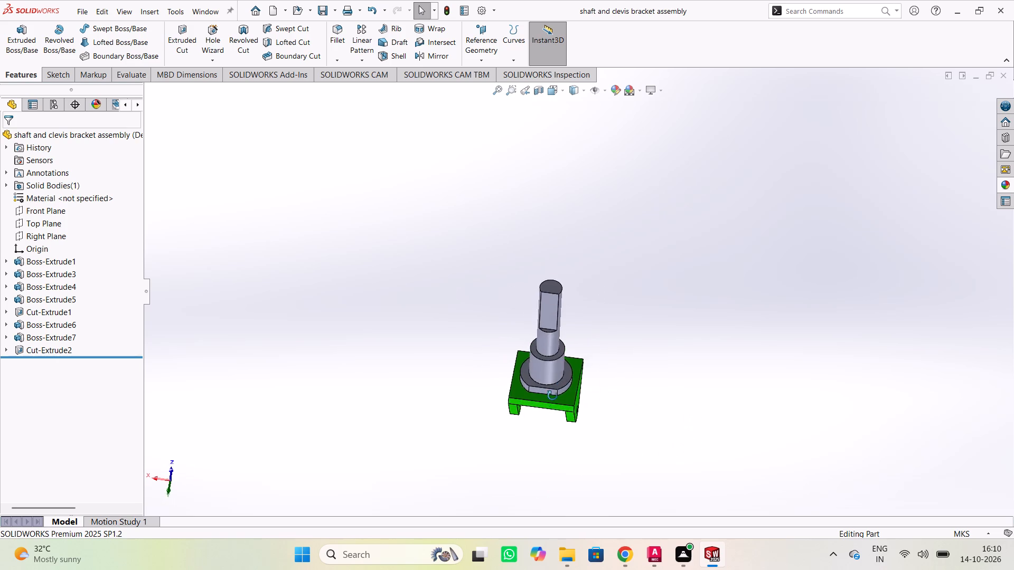
middle_drag(552, 396, 558, 470)
middle_drag(645, 262, 615, 354)
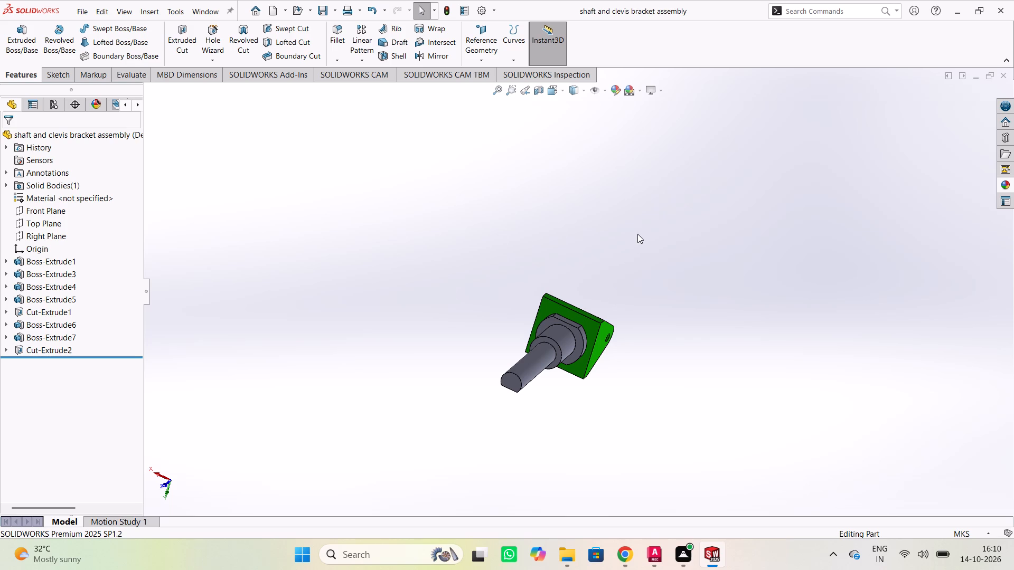
middle_drag(635, 236, 423, 358)
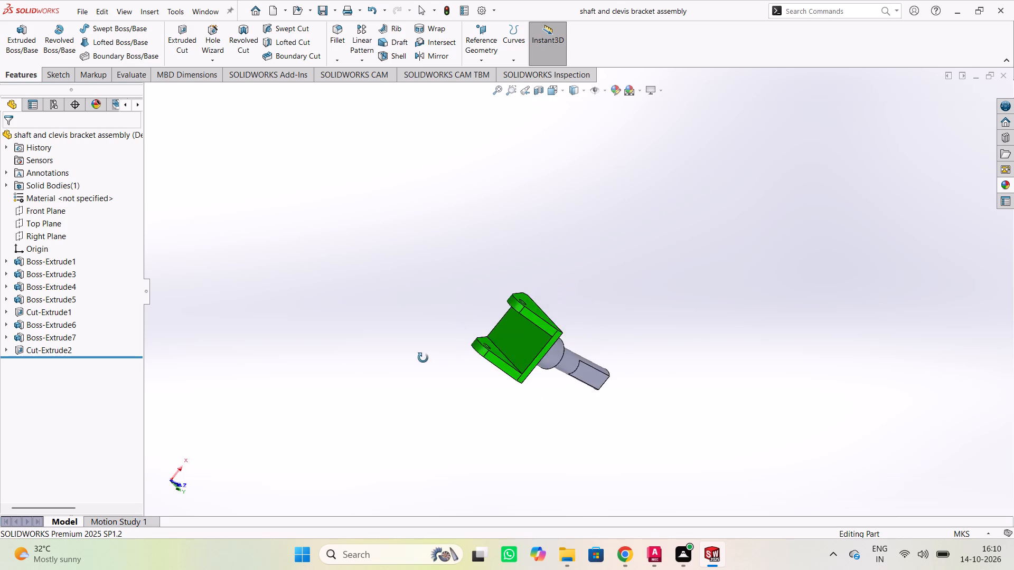
middle_drag(423, 358, 420, 395)
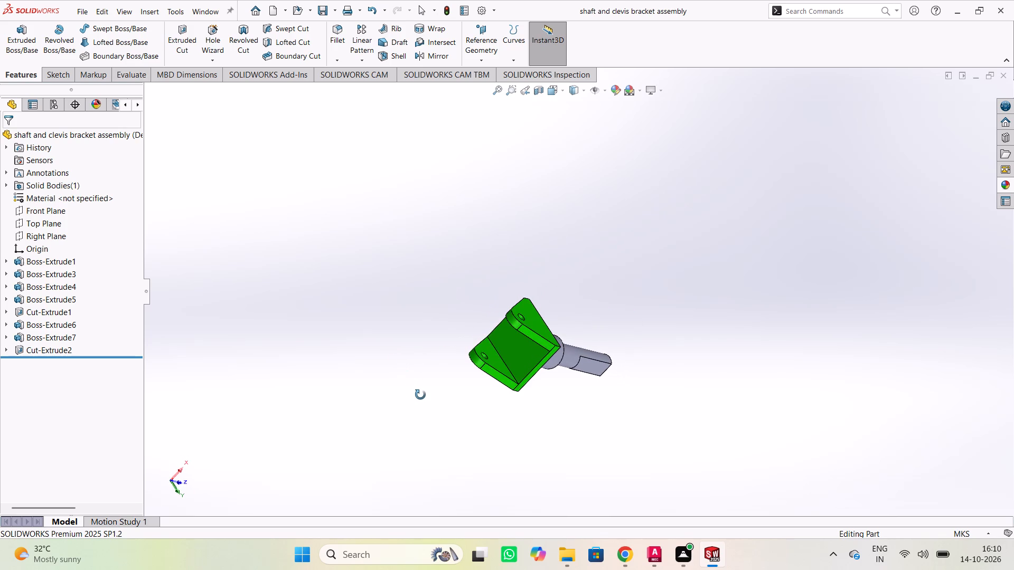
middle_drag(420, 395, 502, 403)
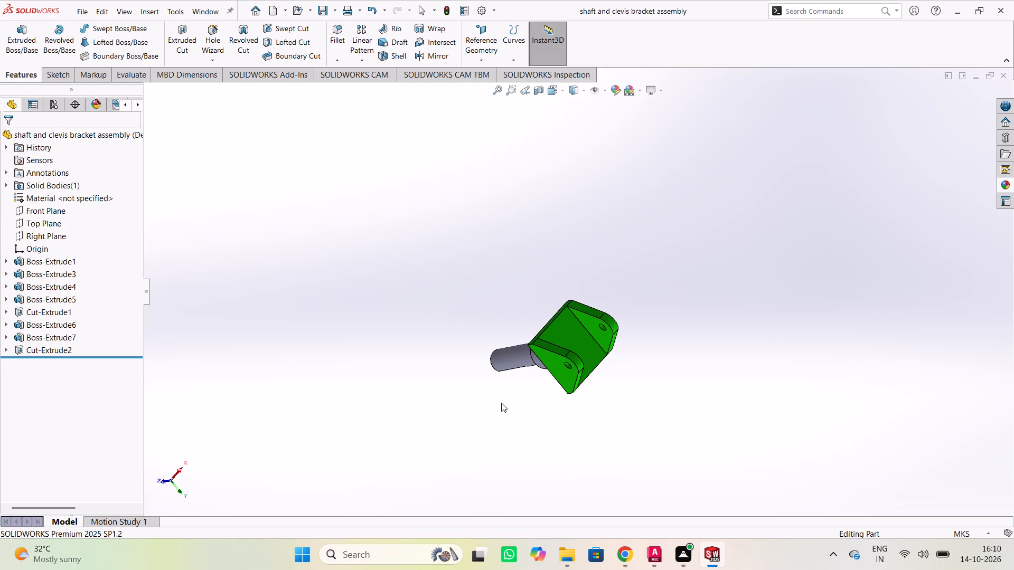
scroll(530, 297, up, 4)
scroll(580, 304, down, 5)
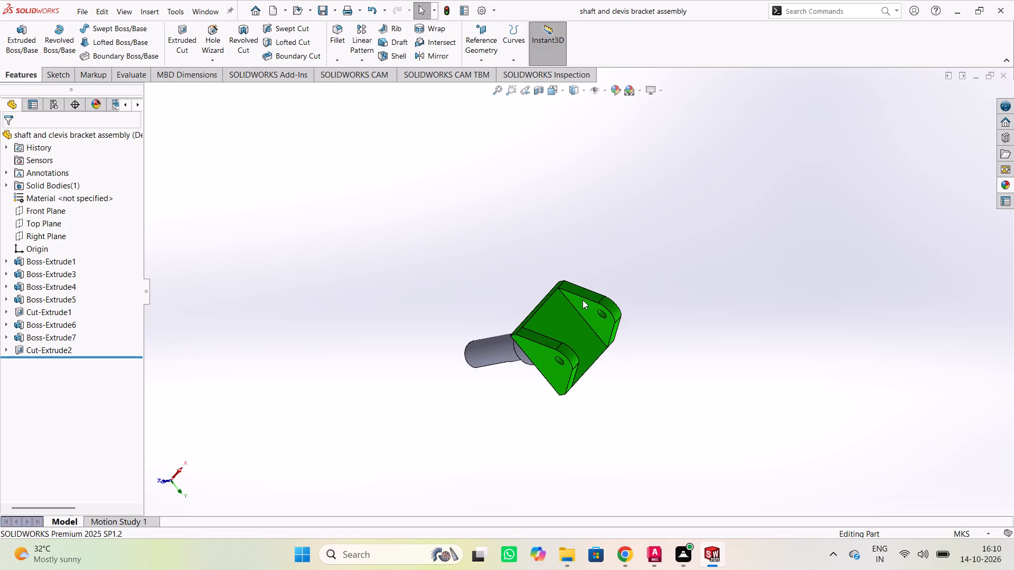
scroll(583, 300, down, 3)
scroll(527, 235, down, 1)
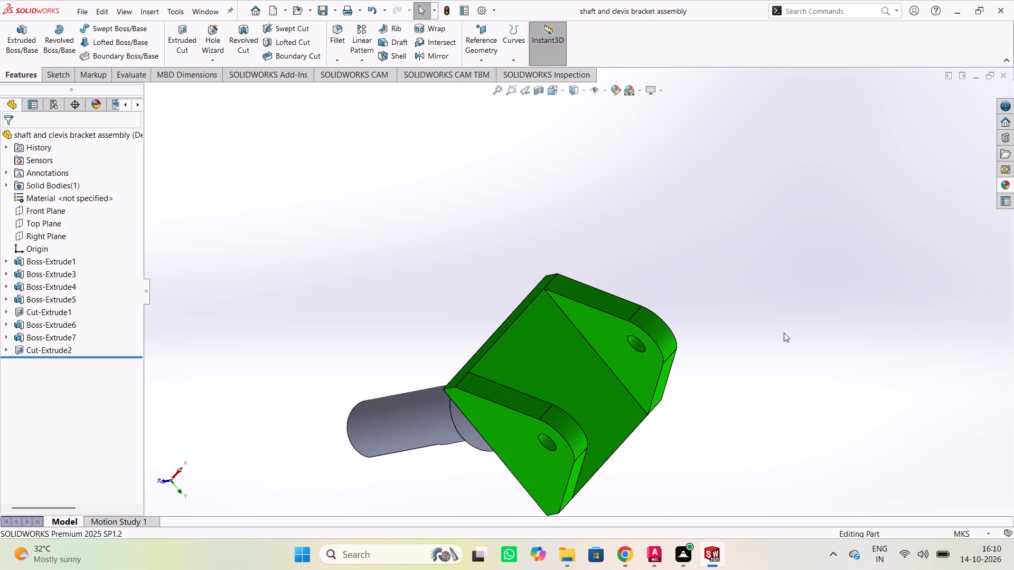
Examine the lugs, collar and shaft flat while turning the part towards an edge-on view of the U-shaped clevis.
middle_drag(799, 337, 645, 293)
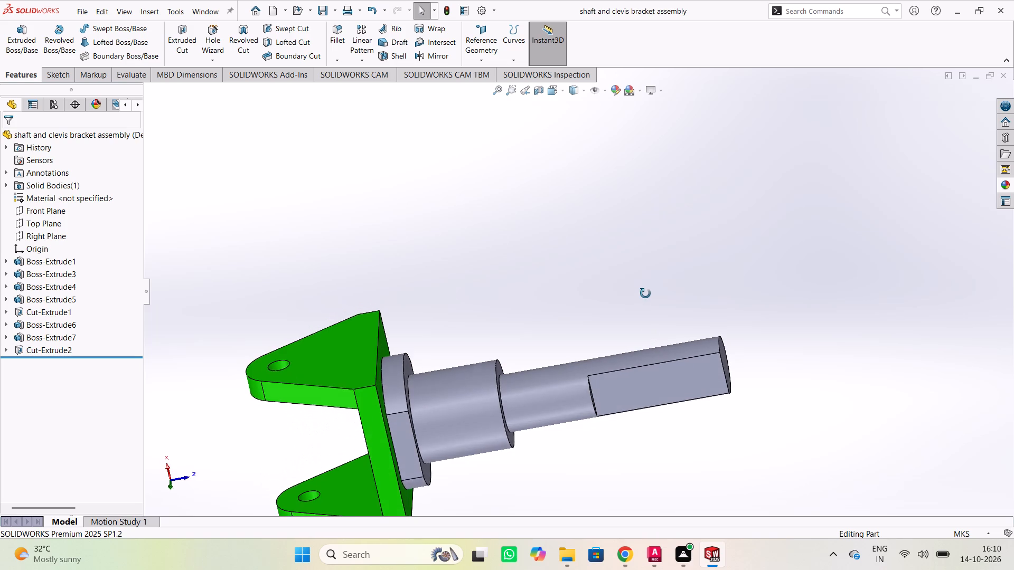
middle_drag(645, 293, 648, 360)
scroll(571, 291, down, 1)
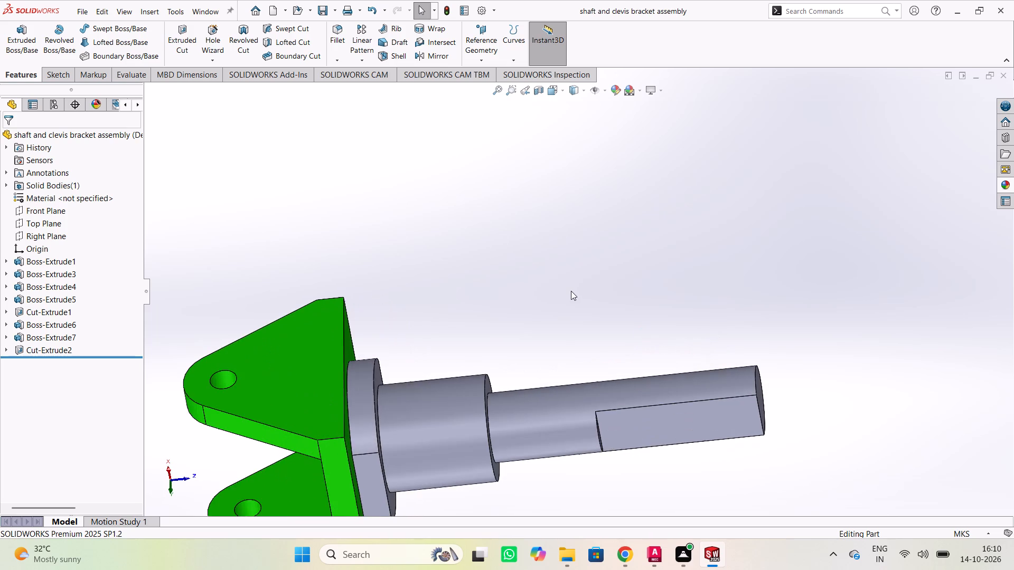
scroll(571, 291, up, 2)
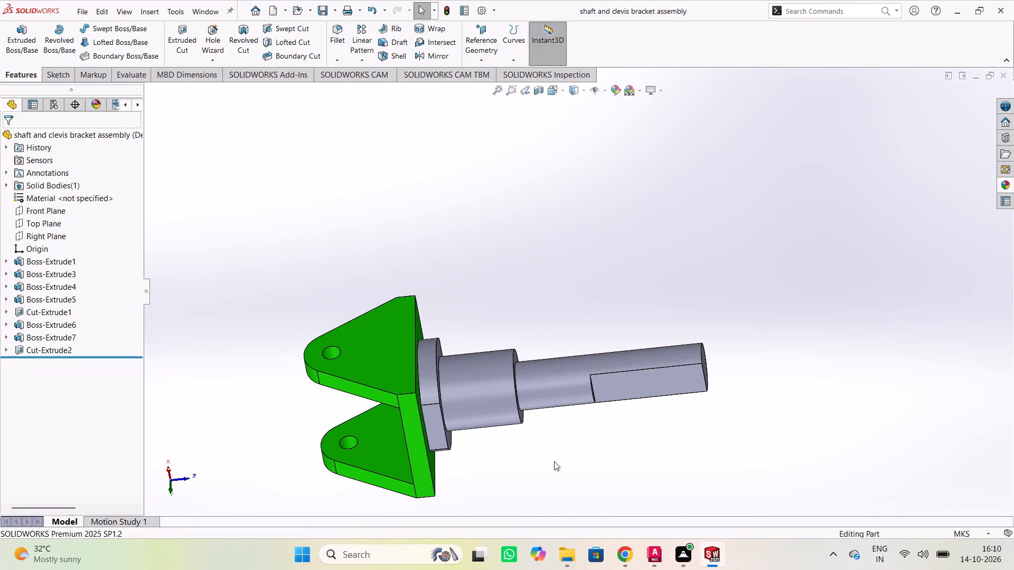
middle_drag(579, 476, 602, 445)
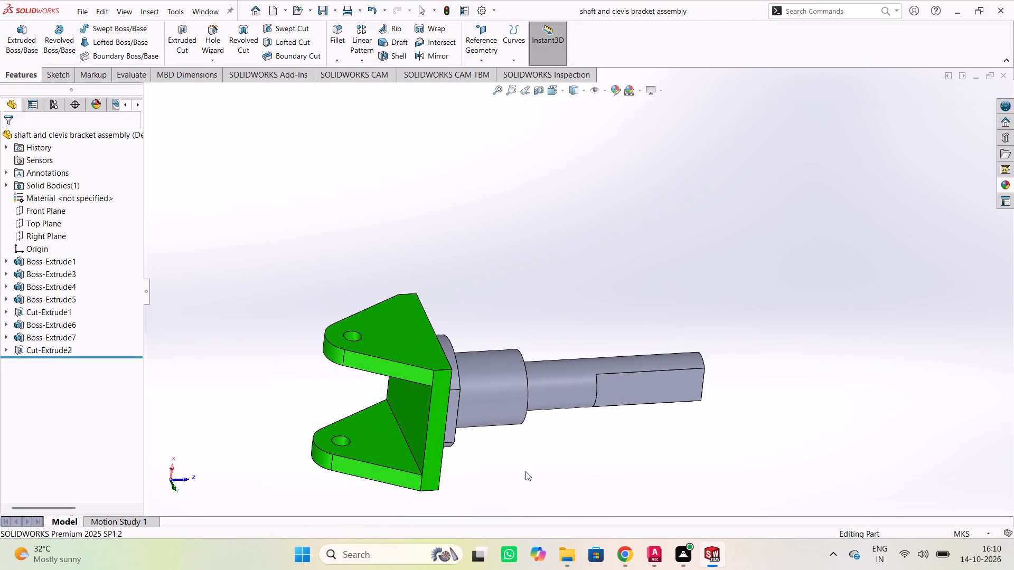
middle_drag(525, 471, 508, 439)
middle_drag(523, 489, 524, 489)
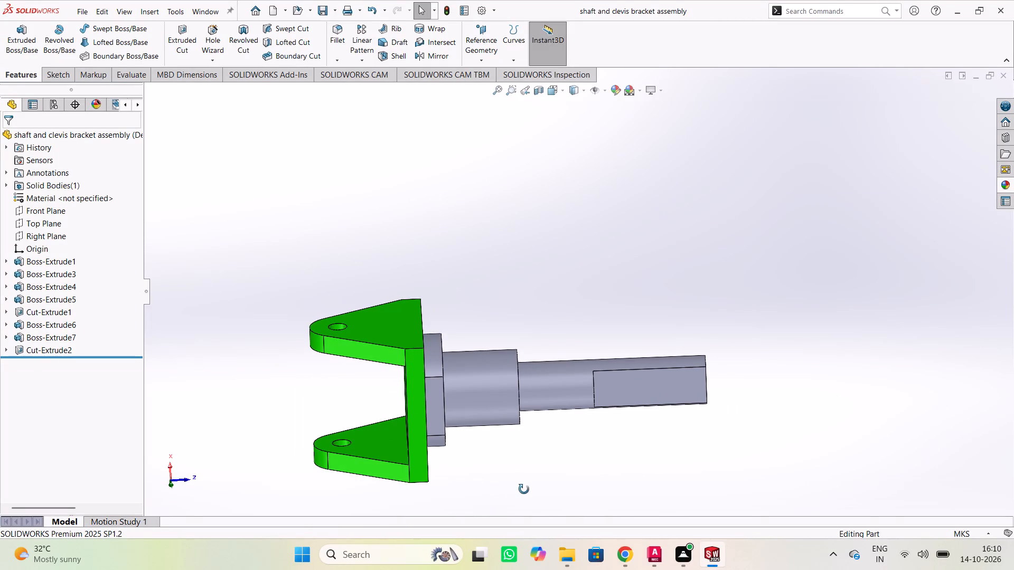
middle_drag(524, 489, 515, 477)
middle_drag(521, 499, 515, 472)
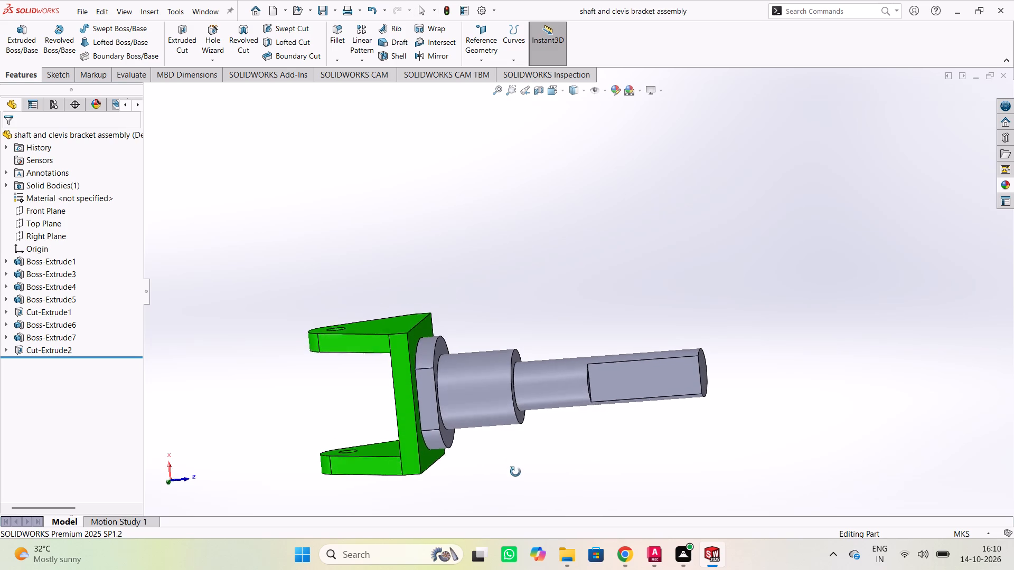
middle_drag(515, 472, 527, 457)
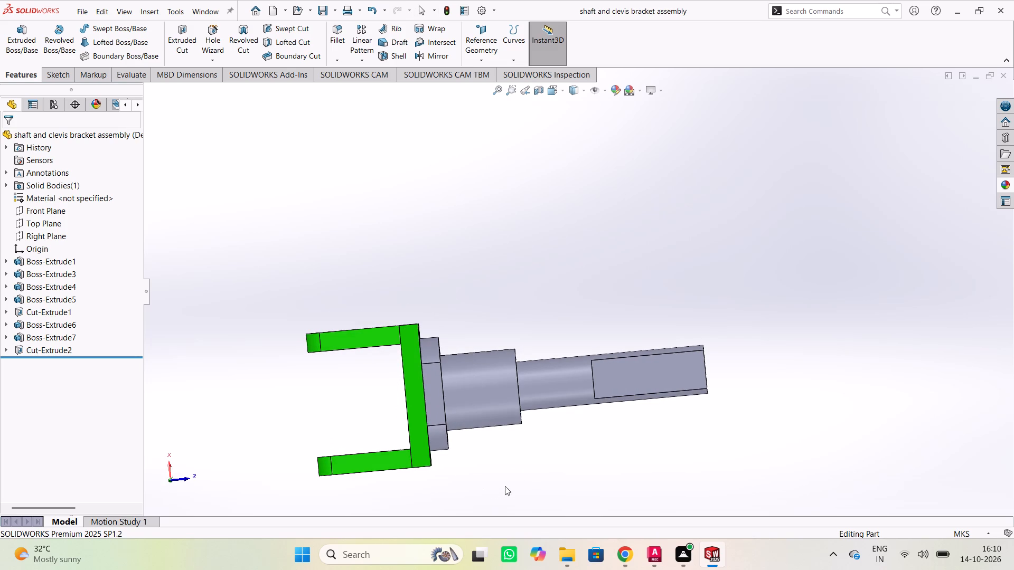
Examine the edge-on profile of the clevis, collar, stepped shaft and end flat at varying distances.
scroll(512, 477, up, 3)
scroll(512, 477, down, 2)
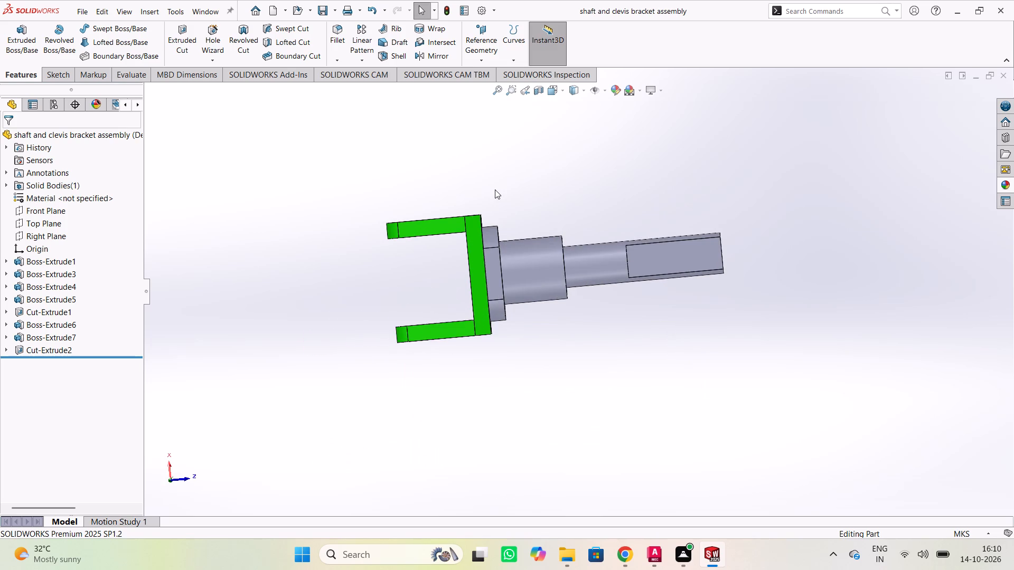
scroll(495, 189, down, 1)
scroll(498, 189, up, 1)
scroll(498, 189, down, 2)
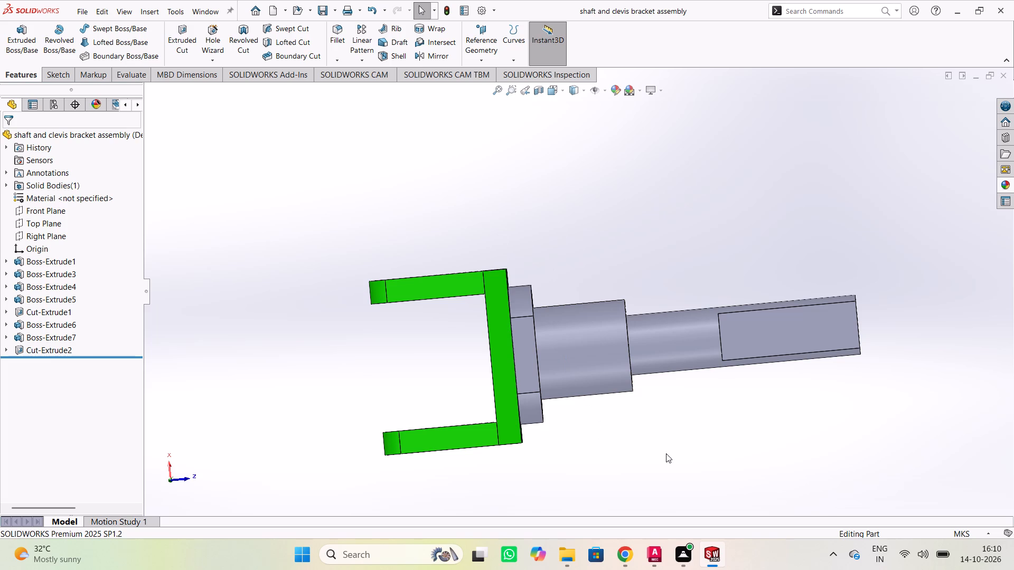
click(651, 471)
scroll(691, 455, down, 2)
scroll(574, 436, up, 1)
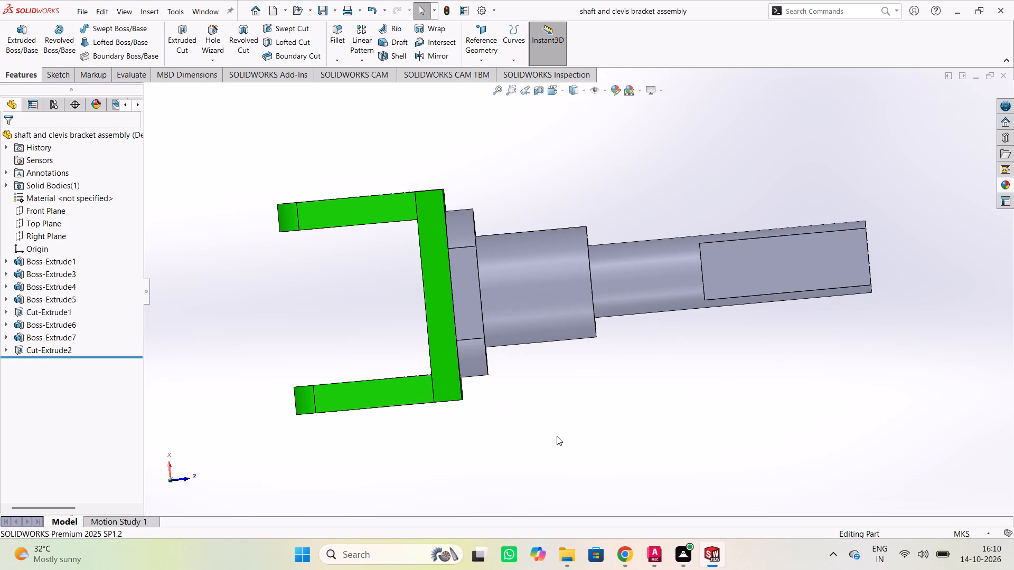
middle_drag(660, 430, 644, 433)
middle_click(654, 425)
scroll(654, 425, up, 1)
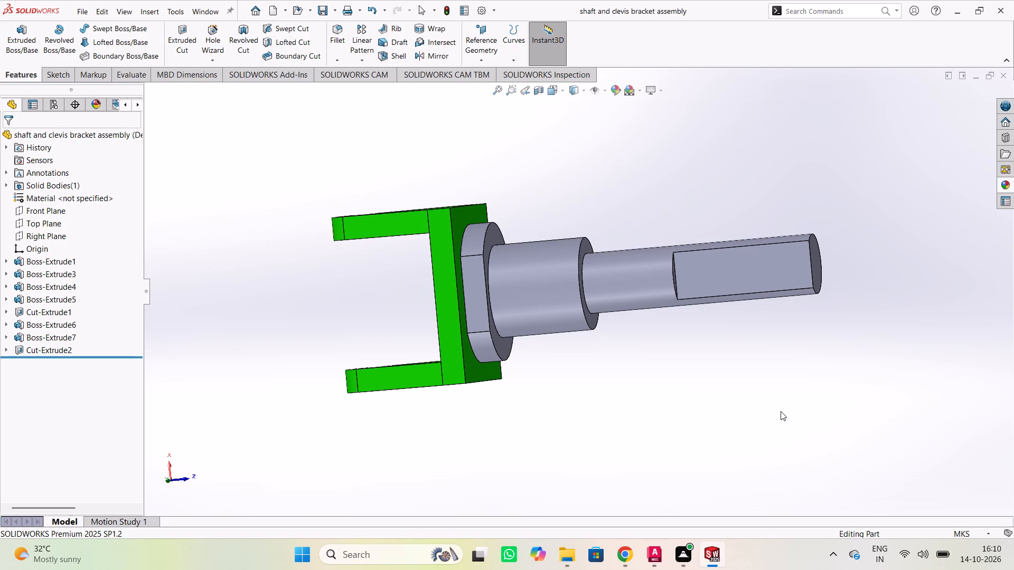
Inspect the back of the shaft, the clevis opening head-on, the shaft end face and the upright stepped shaft.
middle_drag(784, 411, 549, 433)
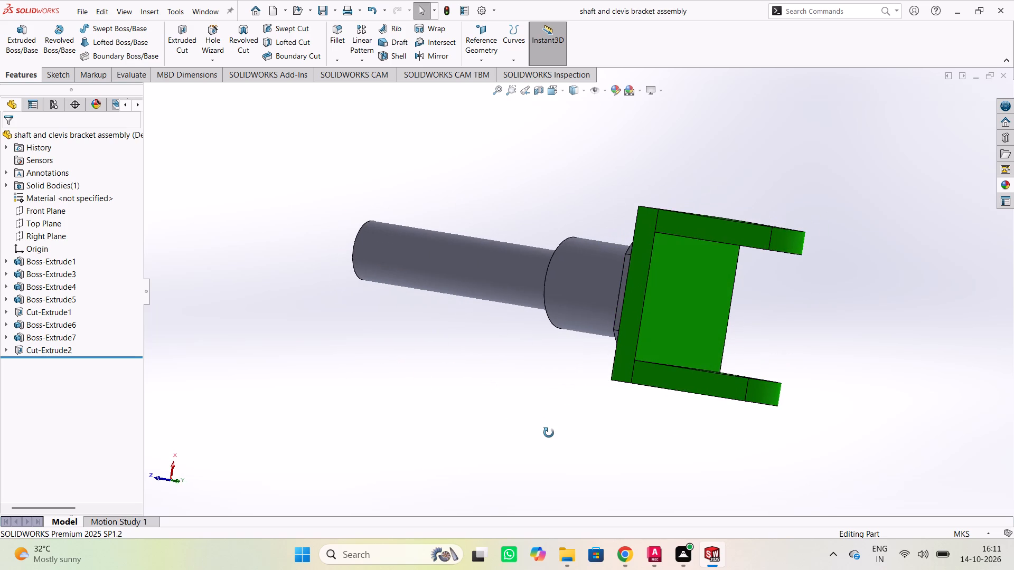
middle_drag(549, 433, 482, 426)
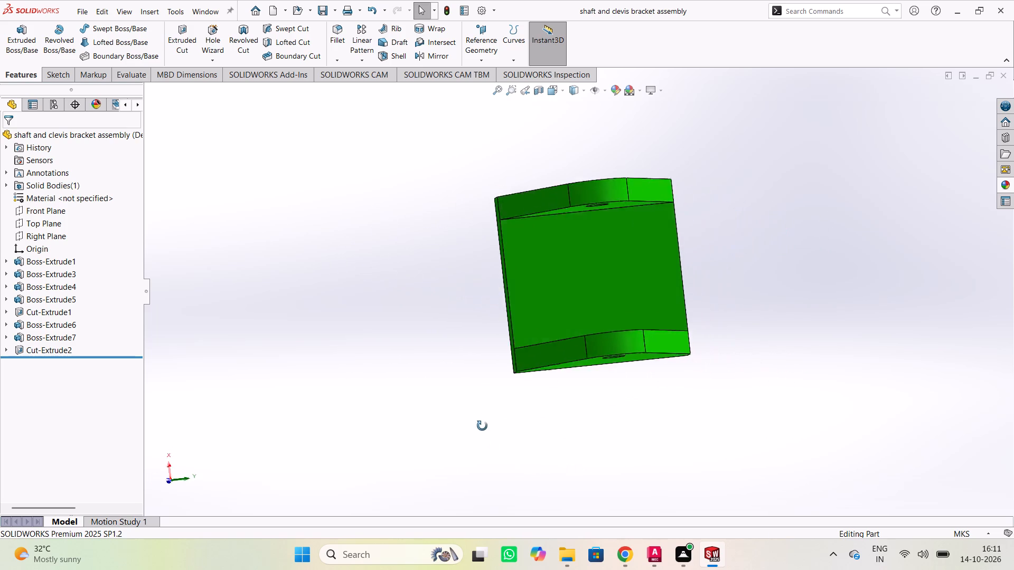
middle_drag(482, 426, 471, 448)
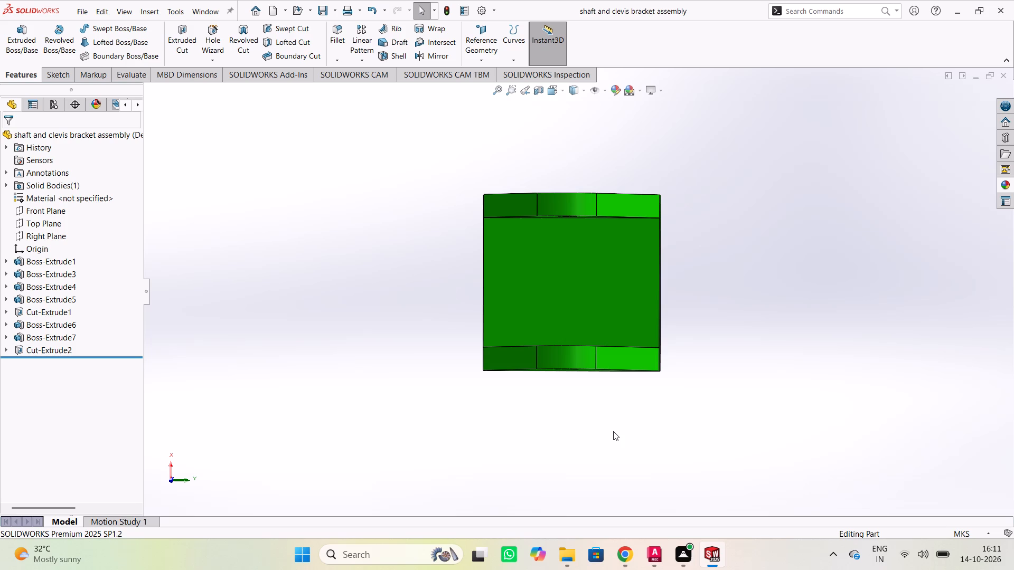
middle_drag(612, 433, 559, 444)
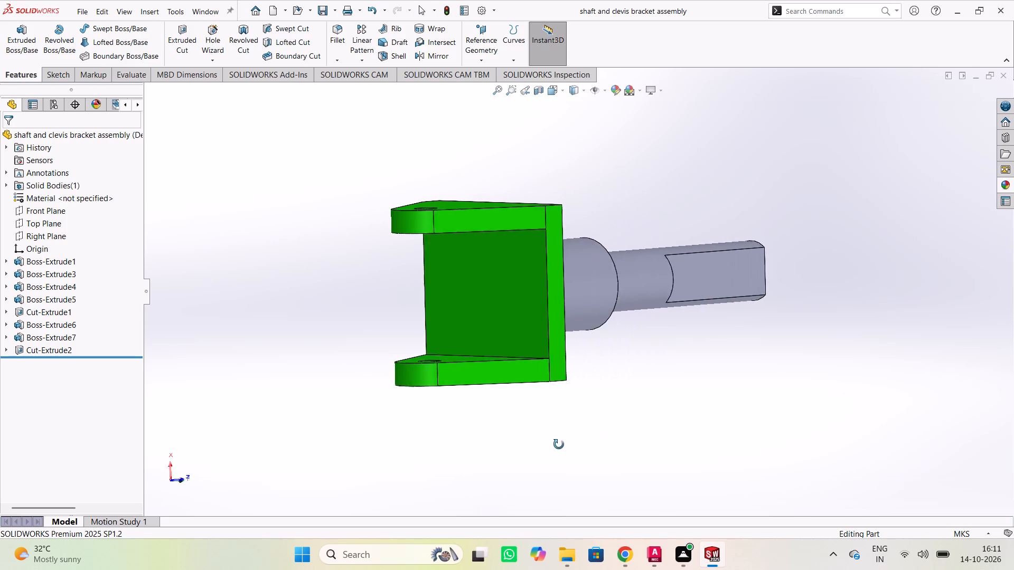
middle_drag(559, 444, 462, 449)
middle_drag(618, 437, 581, 438)
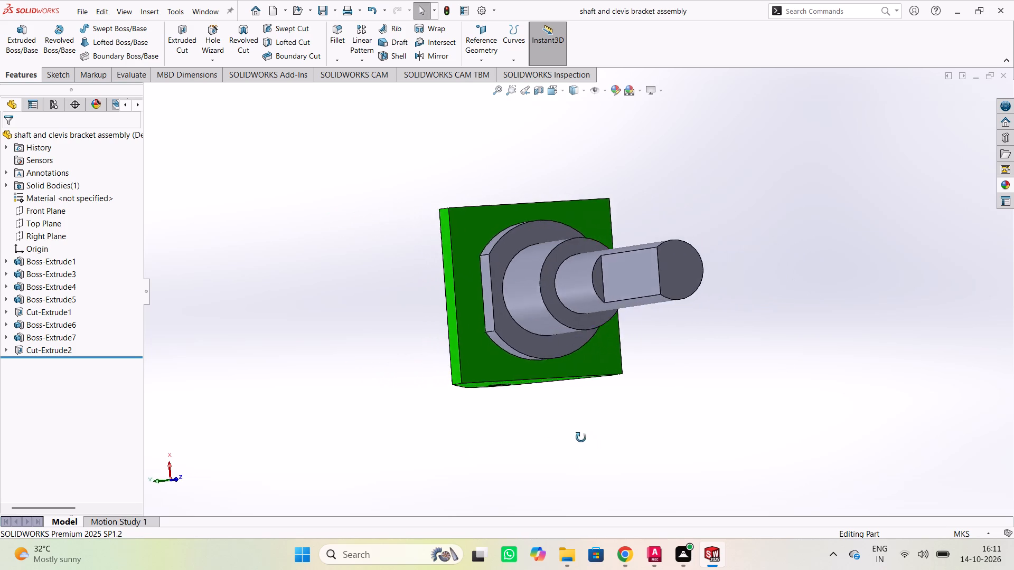
middle_drag(581, 438, 571, 442)
middle_drag(571, 442, 563, 445)
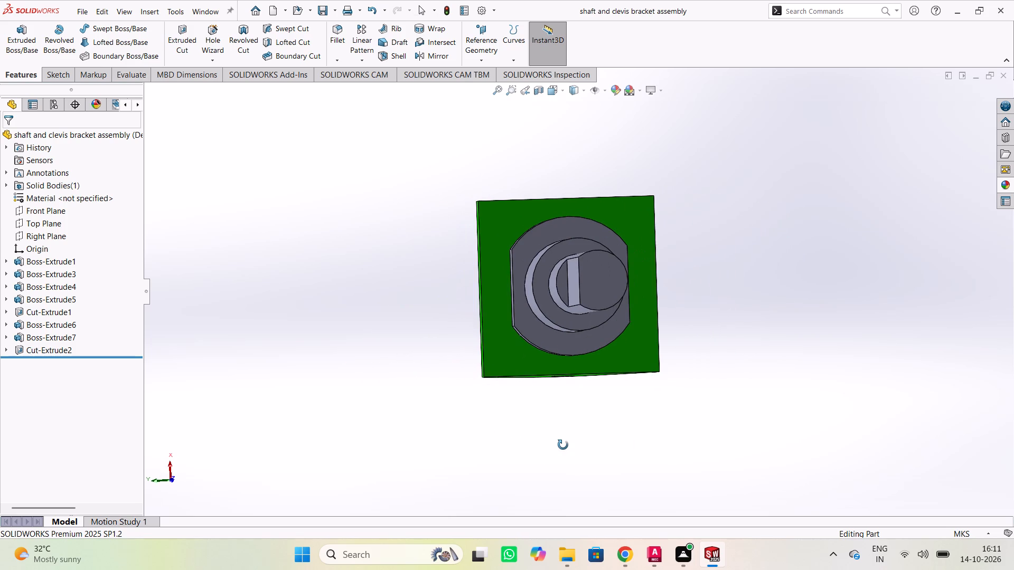
middle_drag(563, 445, 554, 320)
middle_drag(556, 316, 558, 309)
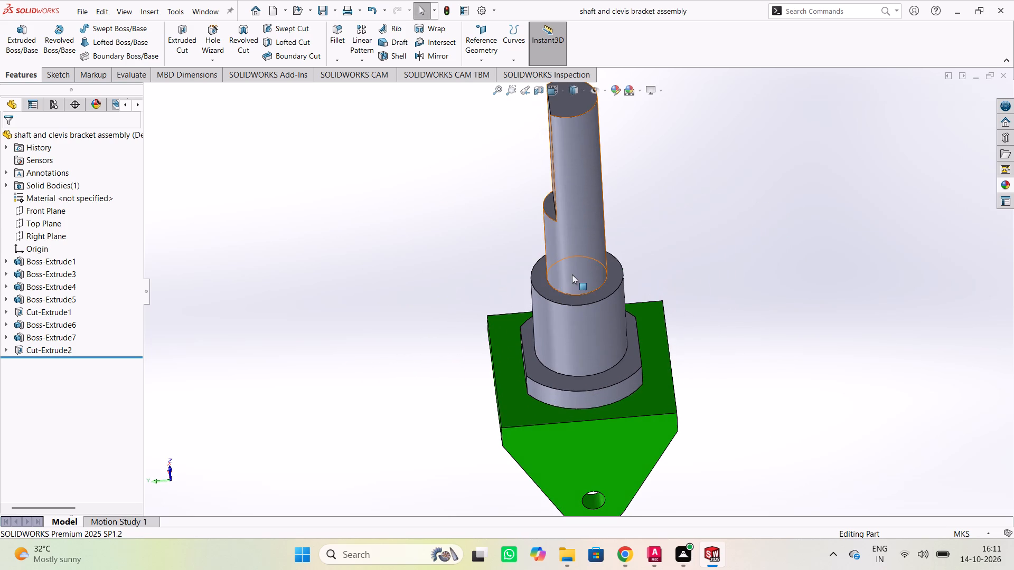
middle_click(572, 274)
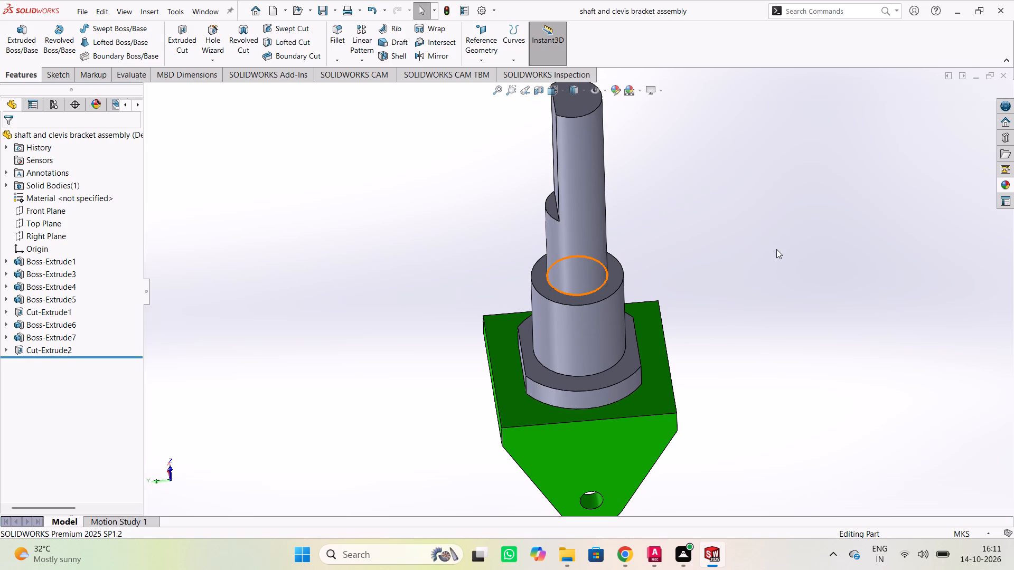
Inspect the collar and stepped shaft from above, the open side of the clevis and the shaft's free end.
middle_drag(776, 252, 663, 214)
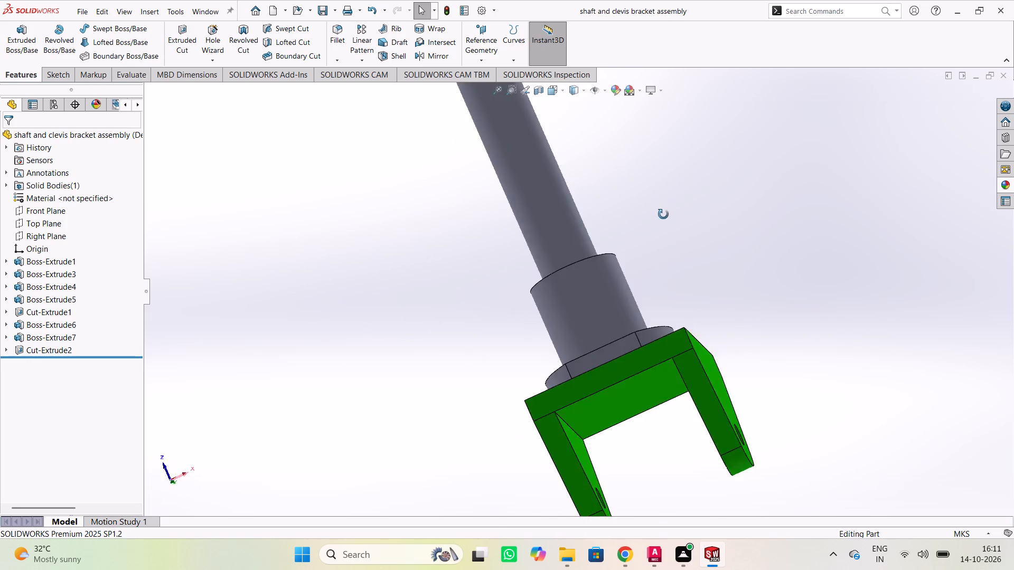
middle_drag(663, 214, 152, 230)
middle_drag(558, 224, 263, 293)
scroll(260, 270, down, 1)
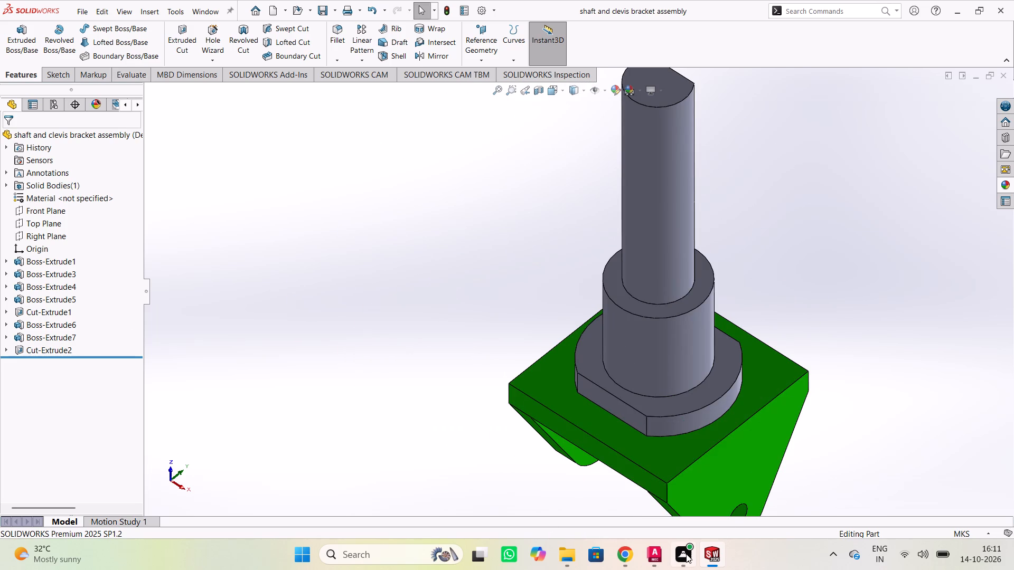
scroll(793, 271, up, 1)
middle_drag(793, 271, 486, 280)
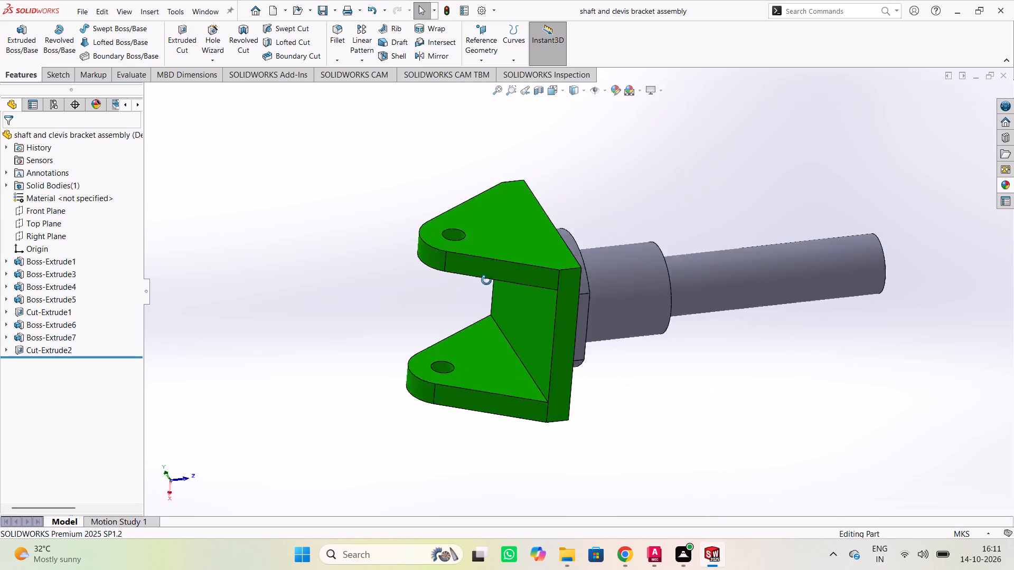
middle_drag(486, 280, 732, 239)
middle_drag(735, 306, 429, 363)
middle_drag(431, 296, 735, 286)
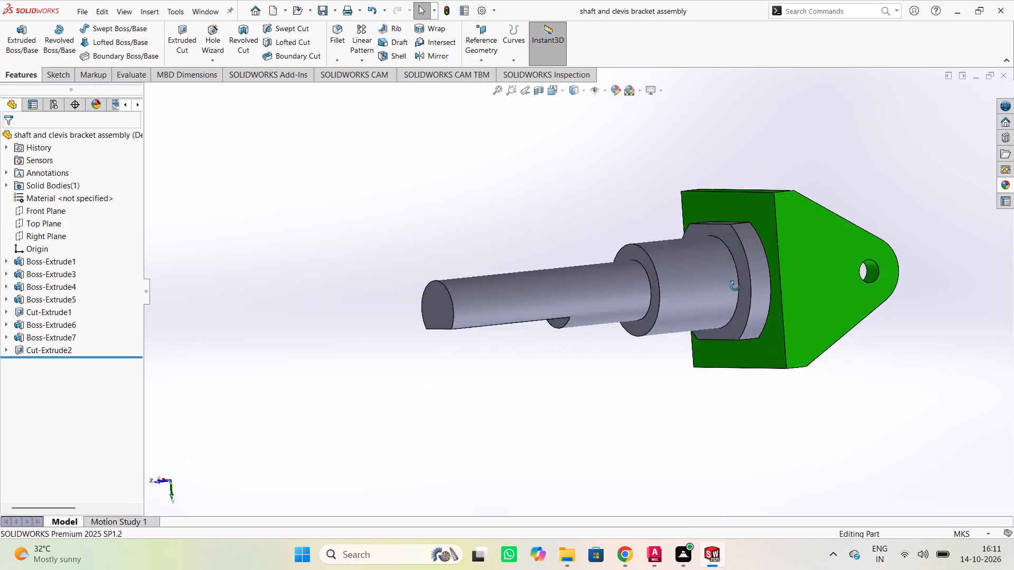
middle_drag(735, 286, 644, 412)
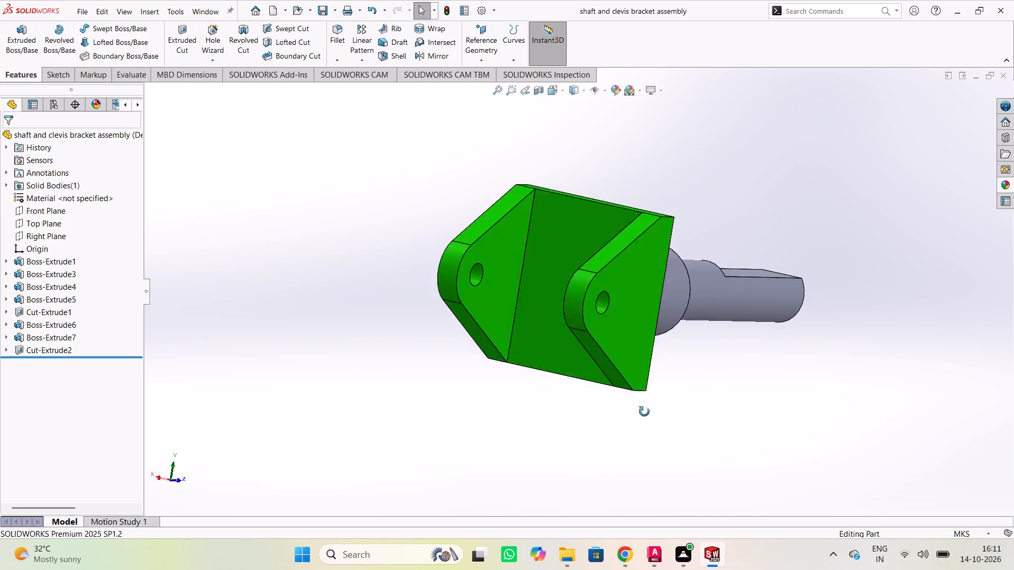
Examine the shaft's end flat, the flats on the collar and the lug holes from several angles around the part.
middle_drag(644, 412, 572, 421)
middle_drag(811, 153, 659, 155)
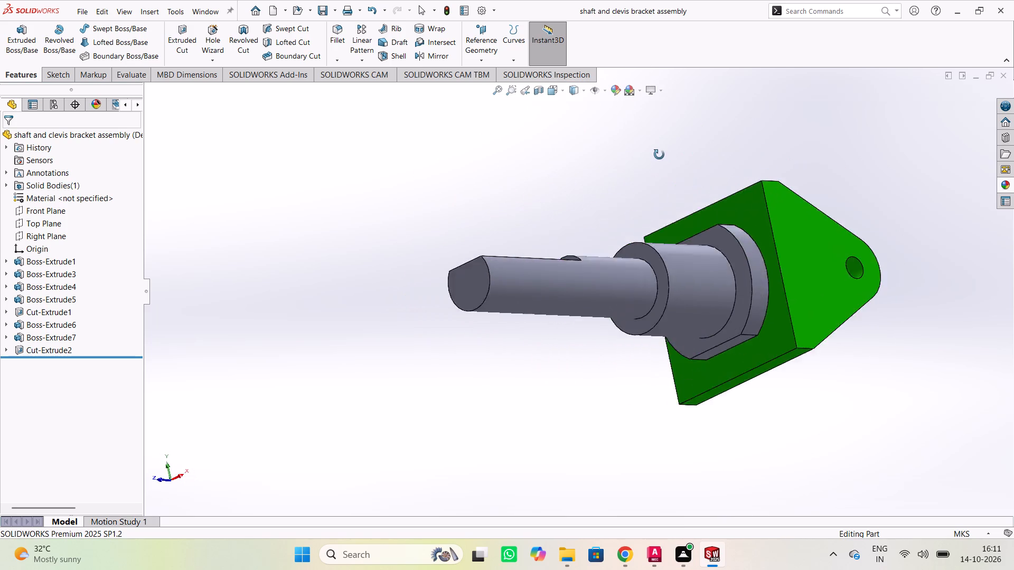
middle_drag(659, 155, 359, 205)
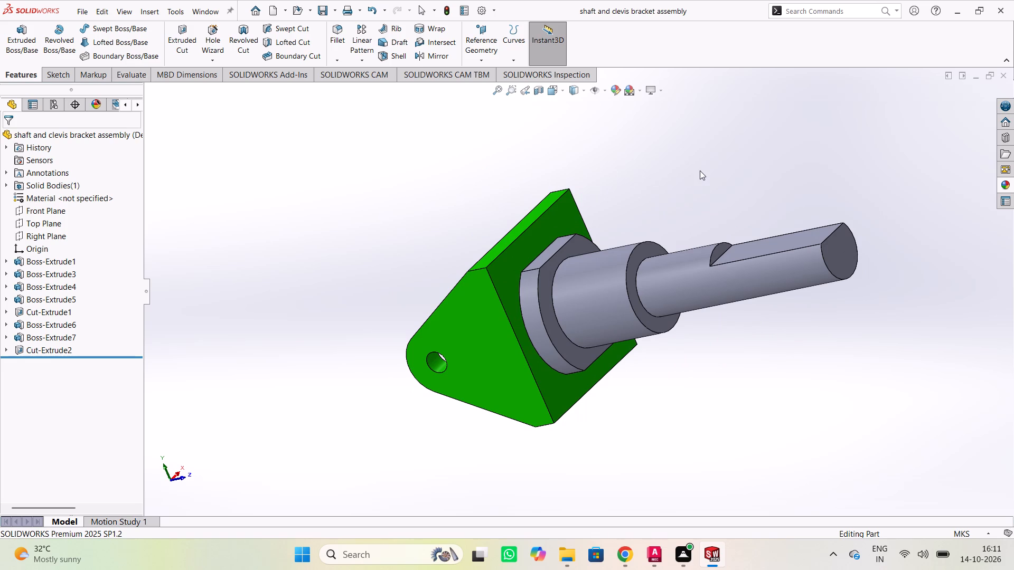
middle_drag(700, 170, 306, 214)
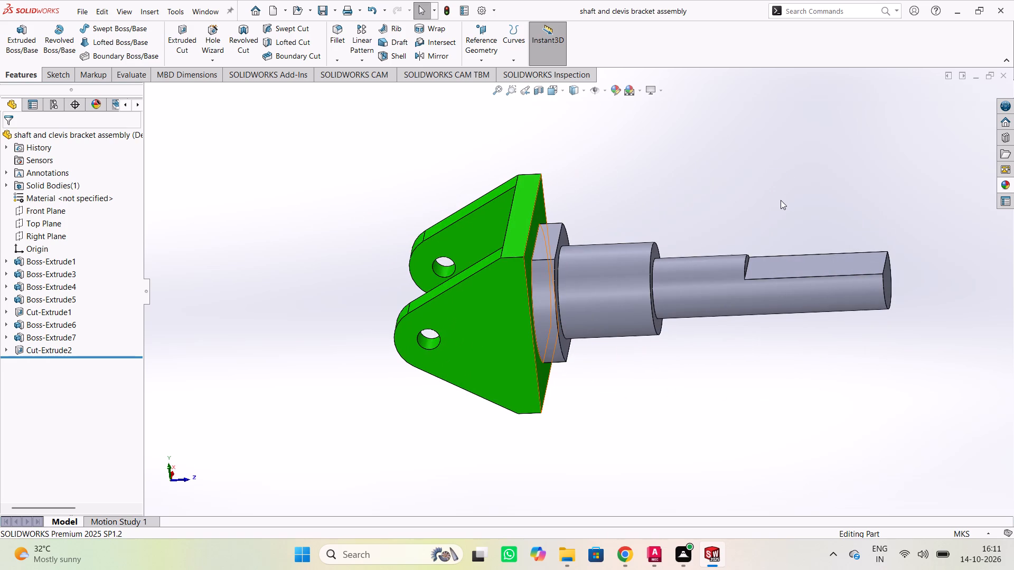
middle_drag(821, 182, 737, 160)
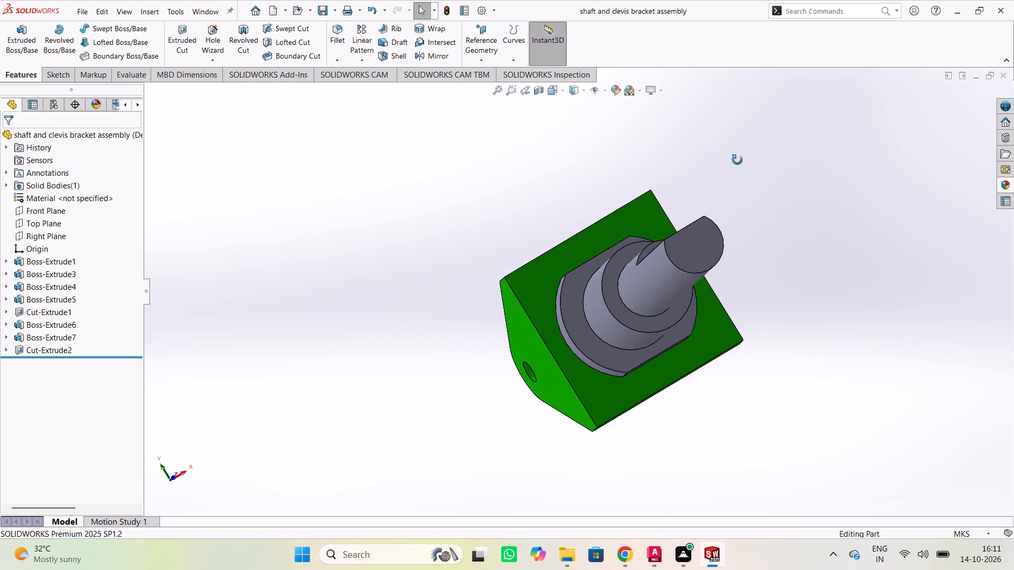
middle_drag(737, 160, 307, 195)
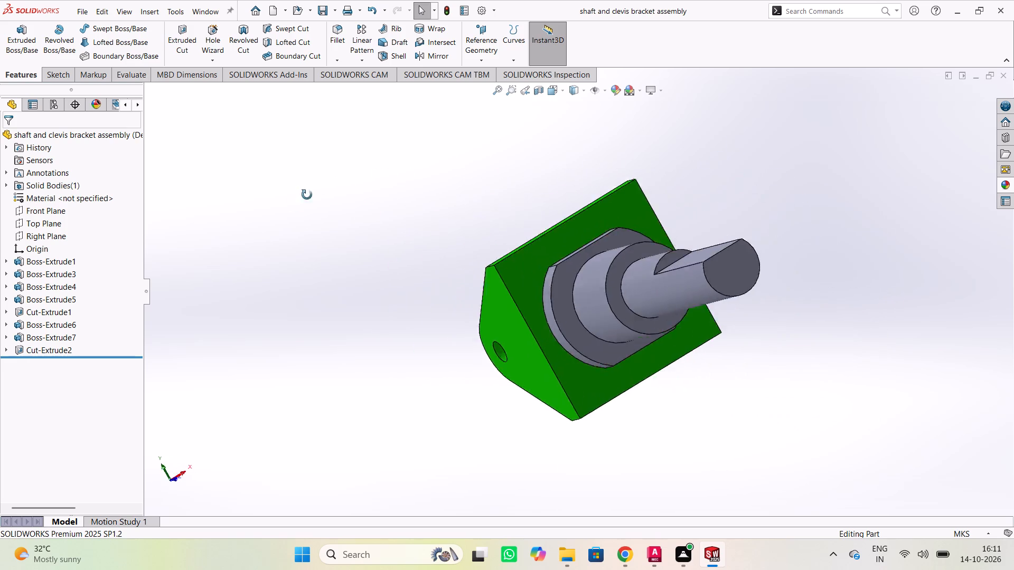
middle_drag(307, 195, 811, 320)
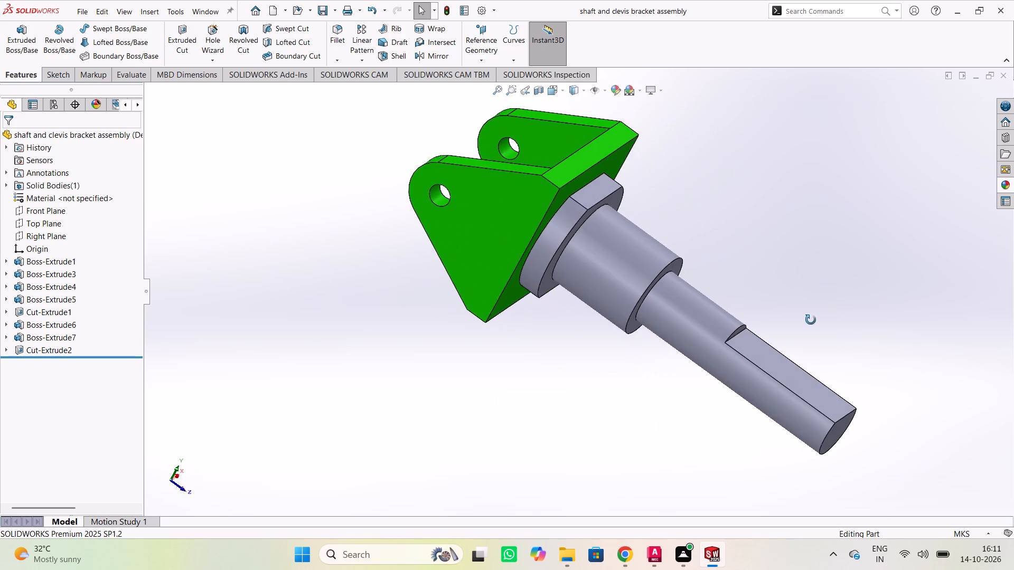
middle_drag(811, 320, 373, 373)
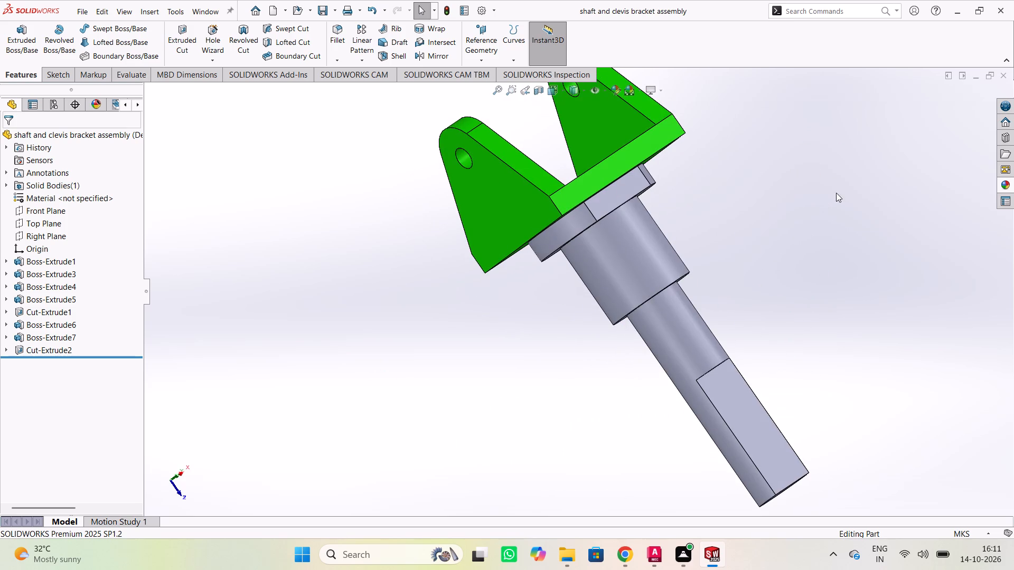
middle_drag(836, 193, 352, 269)
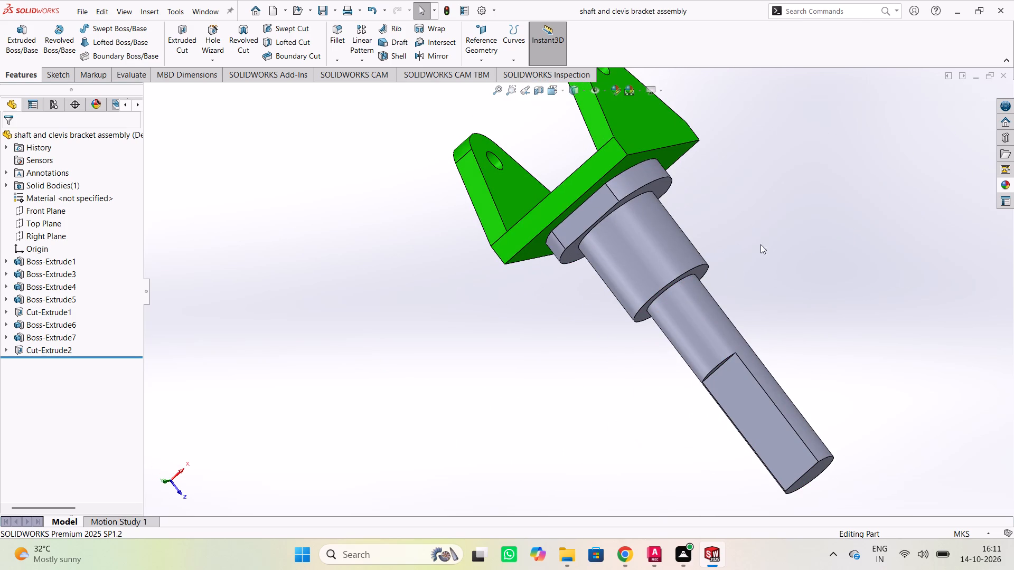
middle_drag(806, 360, 699, 196)
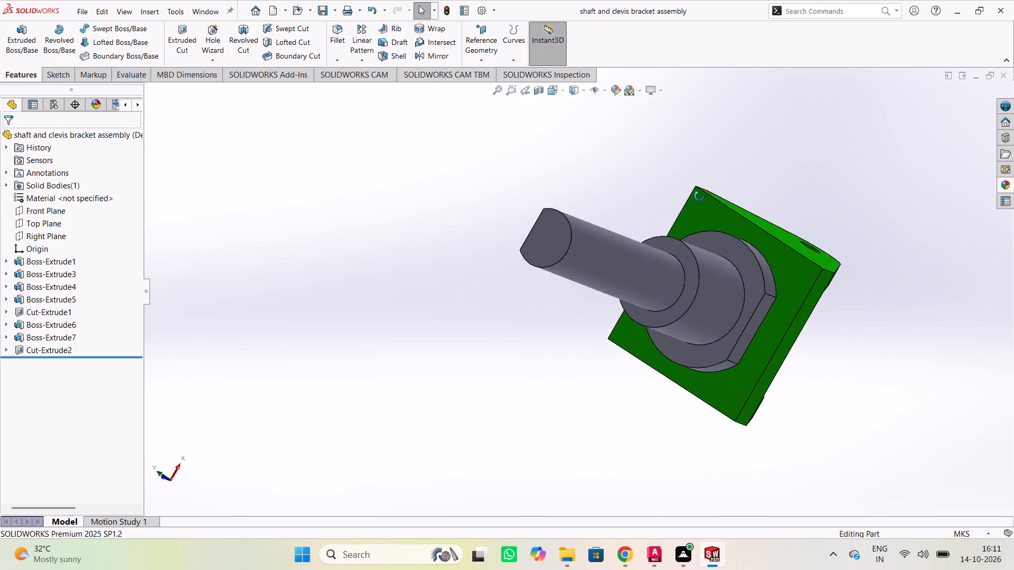
middle_drag(699, 196, 729, 184)
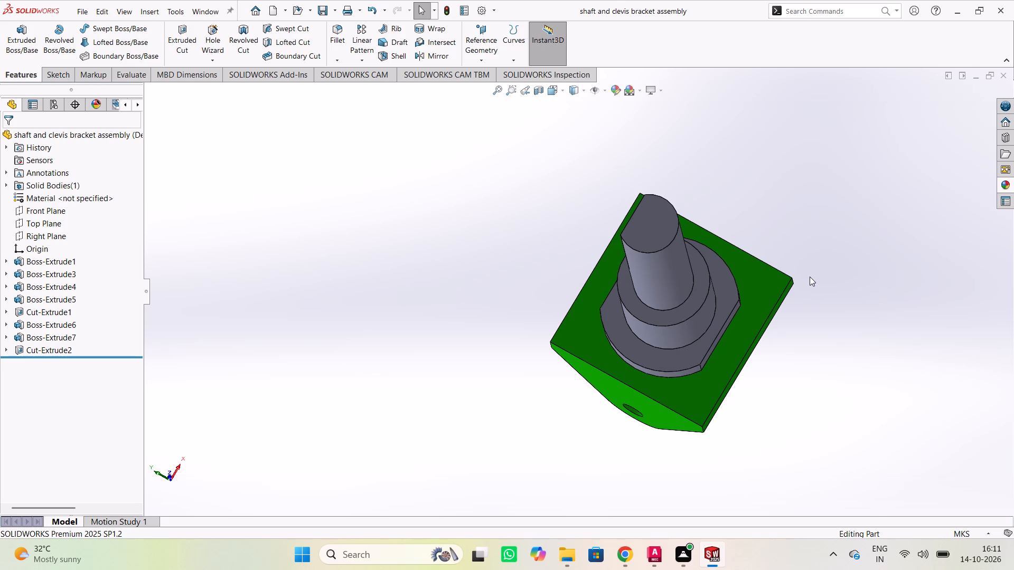
Examine the shaft end face and flatted collar at varying distances, and the tapered lug profile with its hole.
scroll(827, 316, down, 2)
scroll(759, 319, down, 3)
scroll(678, 316, up, 2)
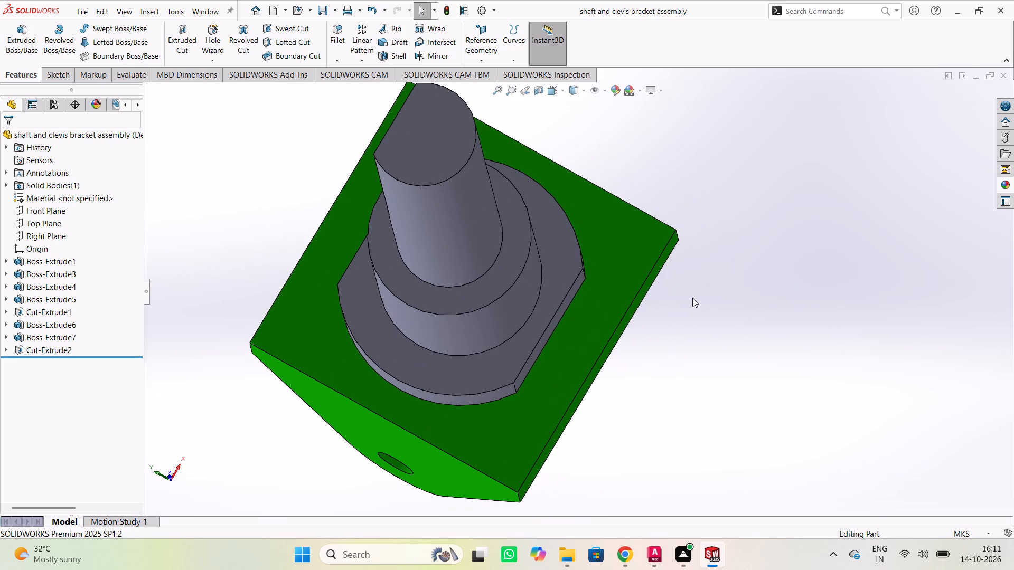
scroll(673, 349, down, 1)
scroll(675, 346, up, 3)
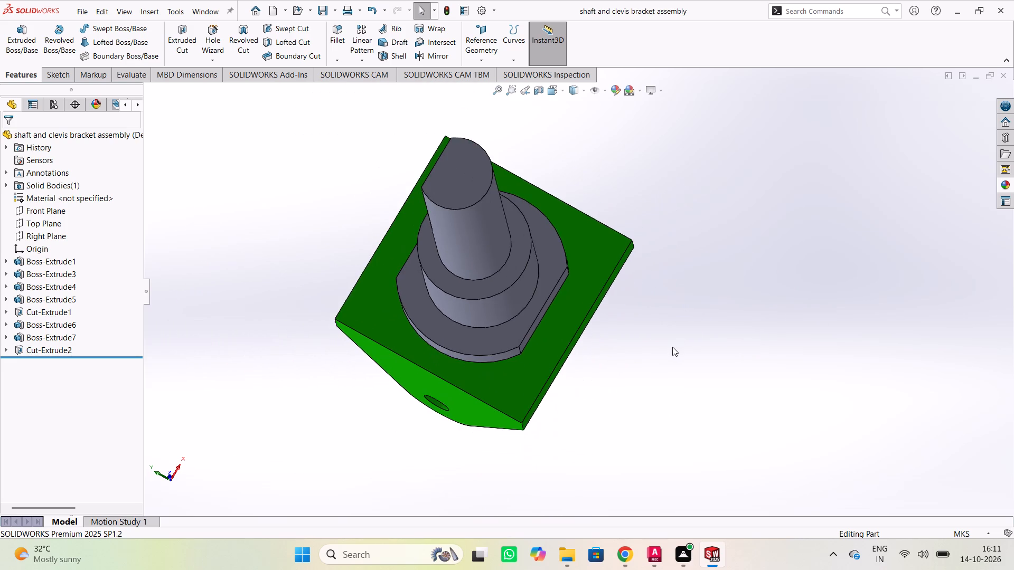
scroll(663, 359, up, 1)
middle_drag(661, 365, 668, 268)
middle_drag(637, 421, 656, 326)
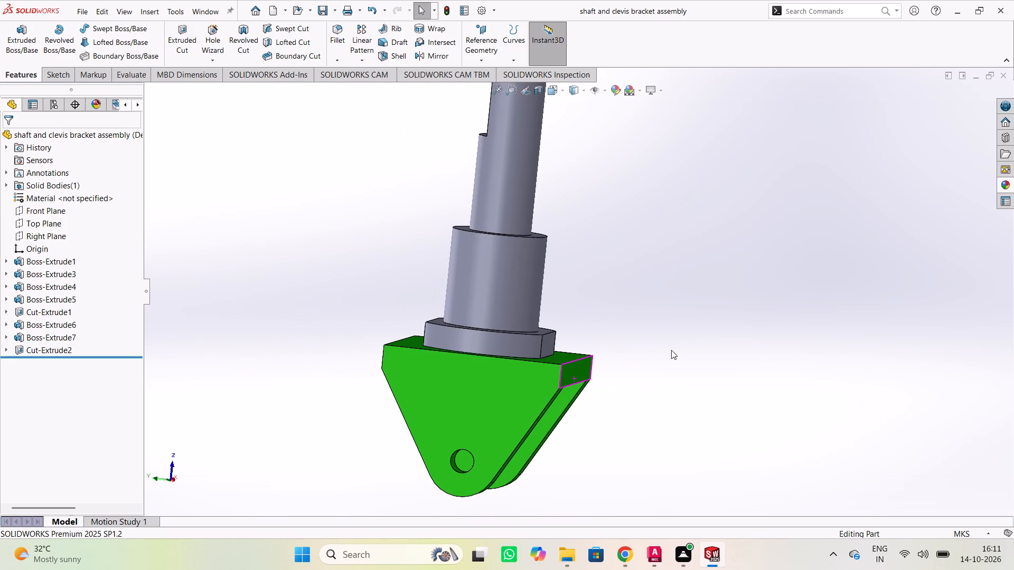
middle_drag(632, 472, 648, 459)
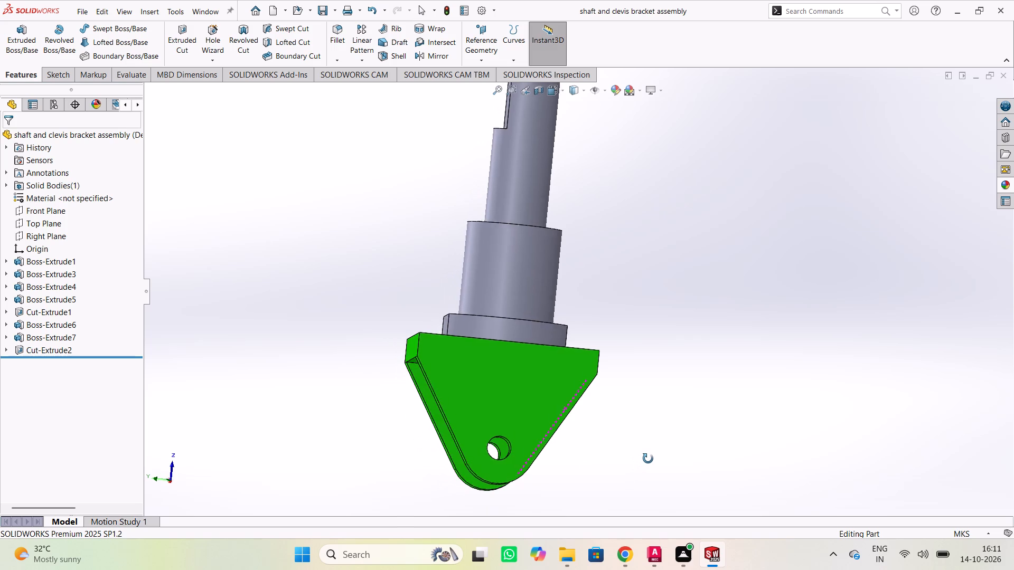
middle_drag(648, 459, 646, 464)
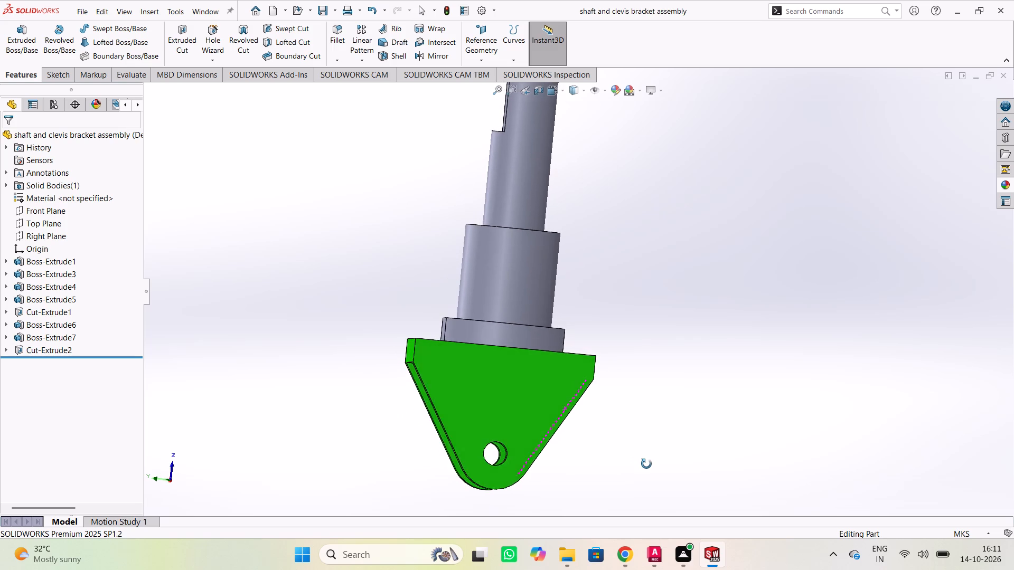
middle_drag(646, 464, 641, 460)
Inspect the clevis opening, the inner faces of both lugs and the shaft side of the base plate.
middle_drag(720, 312, 619, 212)
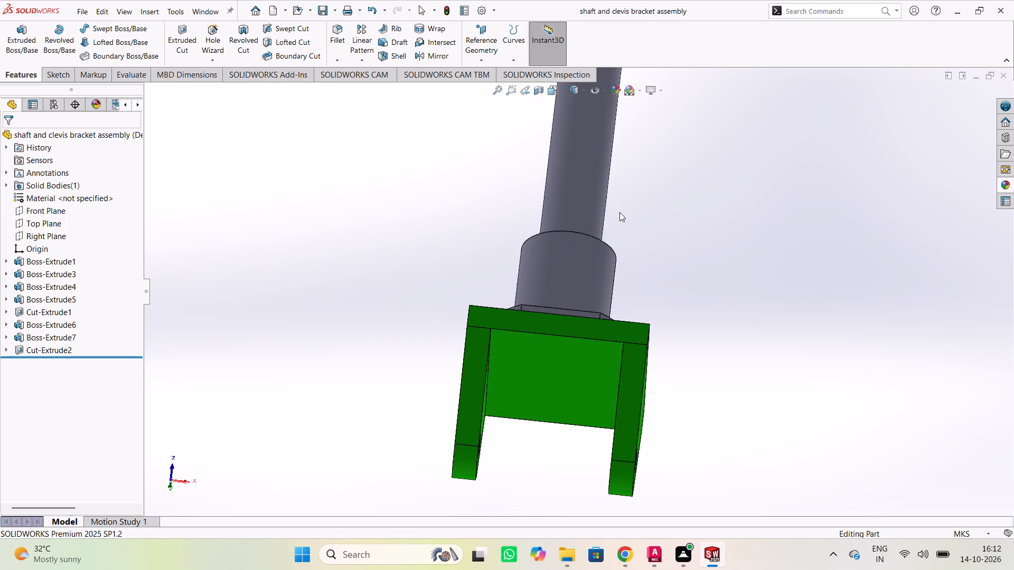
middle_drag(726, 425, 753, 254)
middle_drag(733, 414, 688, 230)
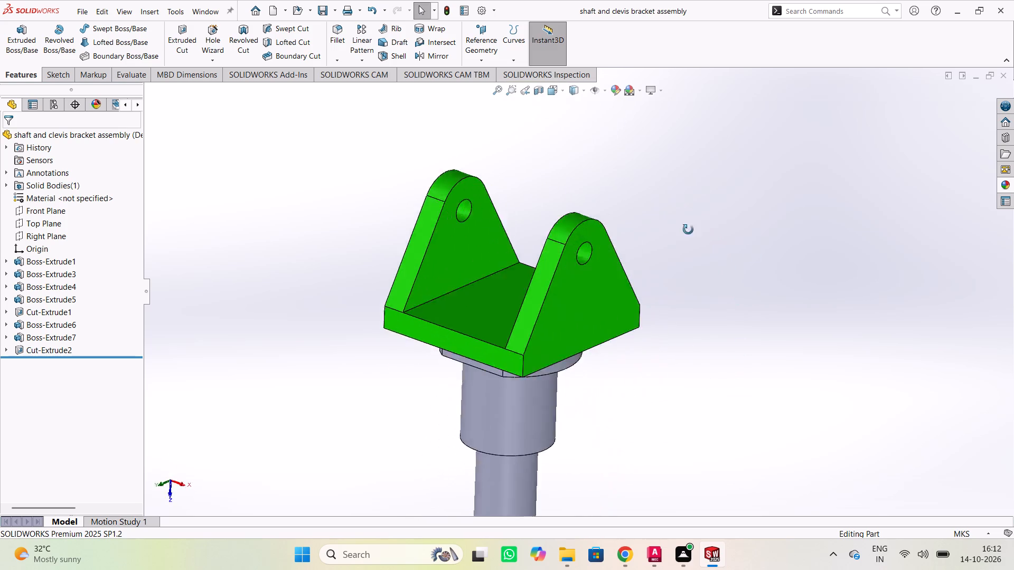
middle_drag(688, 230, 570, 227)
middle_drag(646, 415, 608, 306)
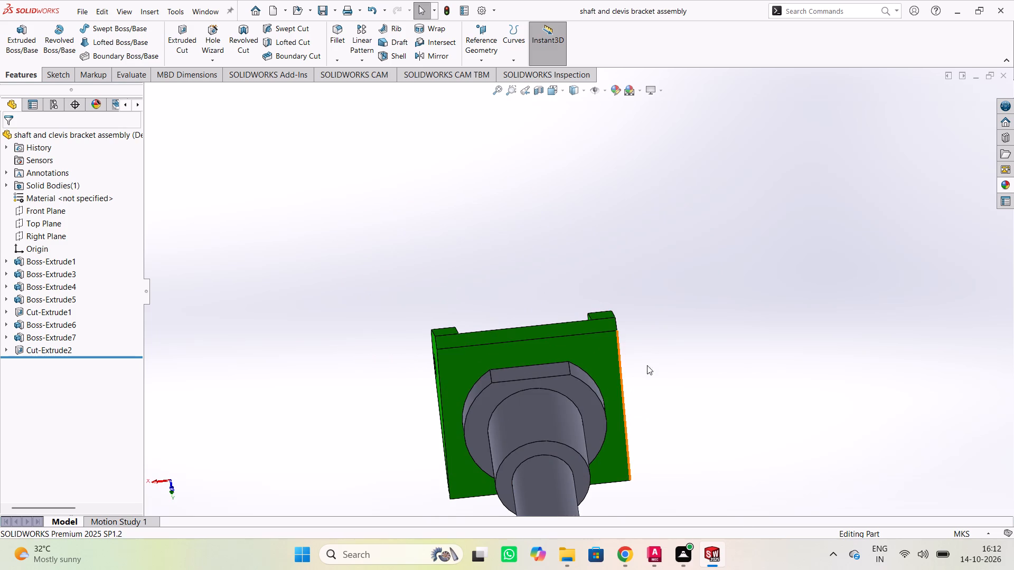
middle_drag(758, 319, 785, 476)
middle_drag(763, 274, 756, 405)
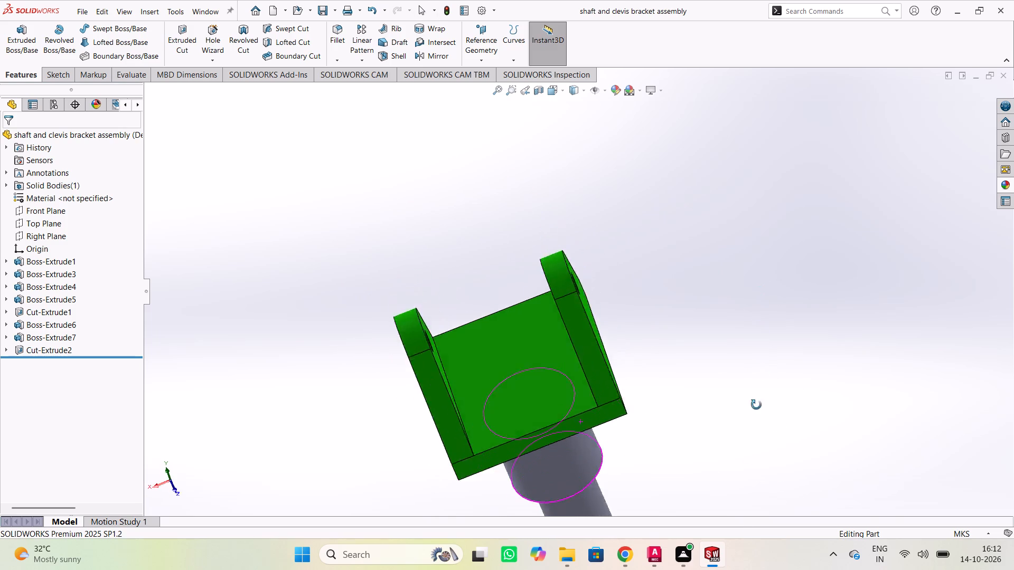
middle_drag(756, 405, 752, 459)
middle_drag(694, 290, 735, 306)
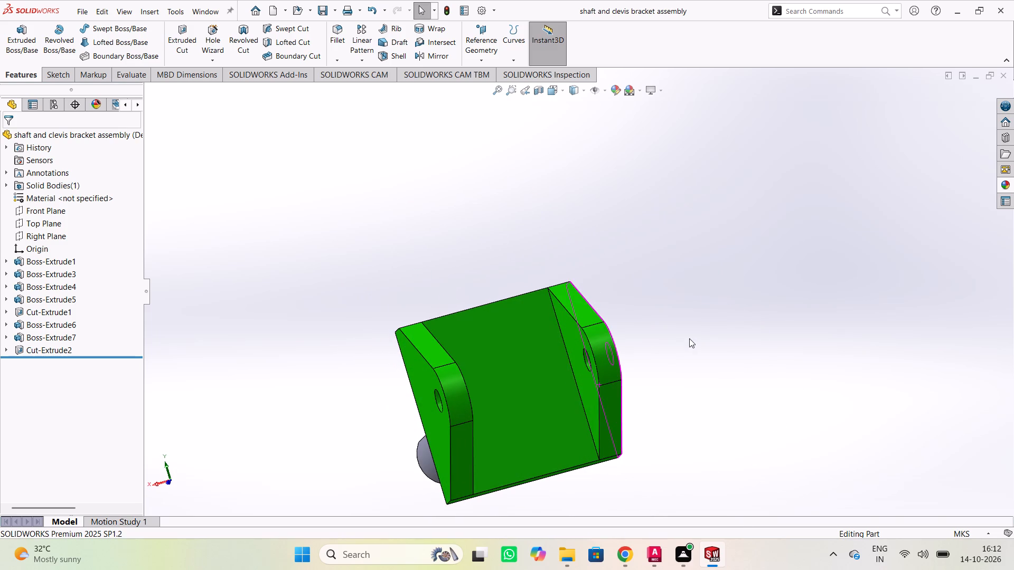
middle_drag(694, 338, 512, 273)
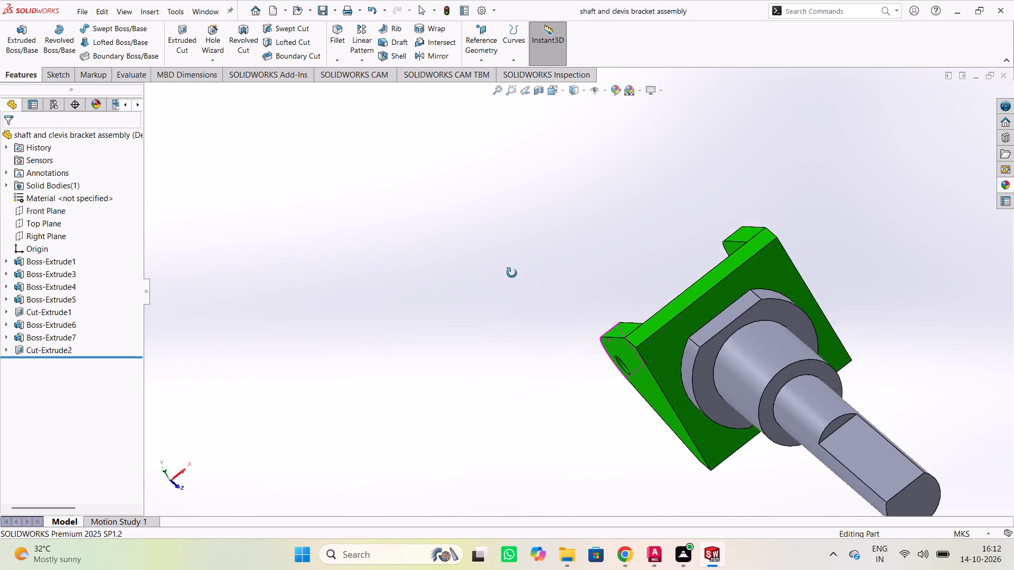
middle_drag(512, 273, 340, 296)
middle_drag(858, 317, 702, 252)
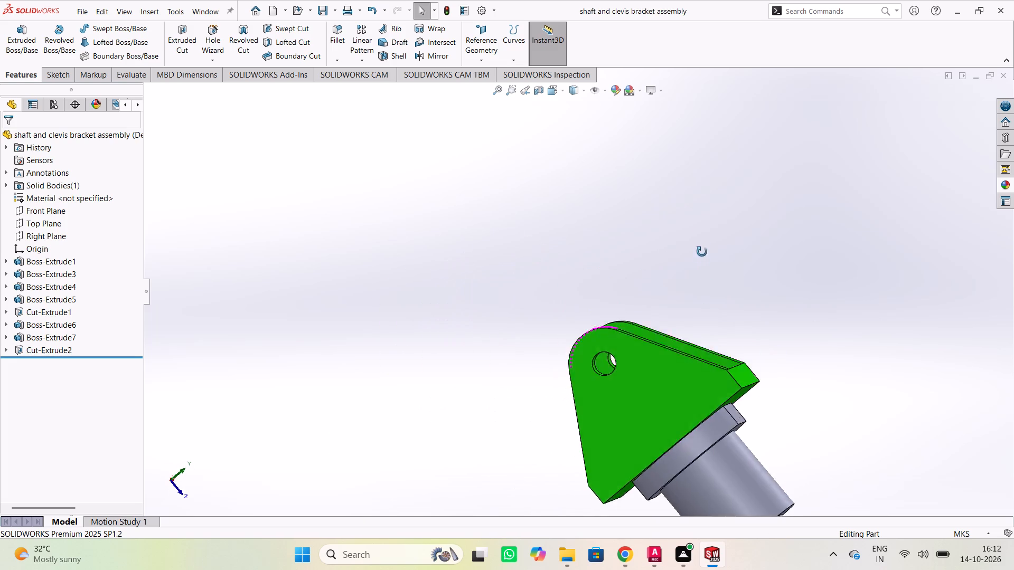
middle_drag(702, 252, 803, 296)
scroll(803, 296, up, 1)
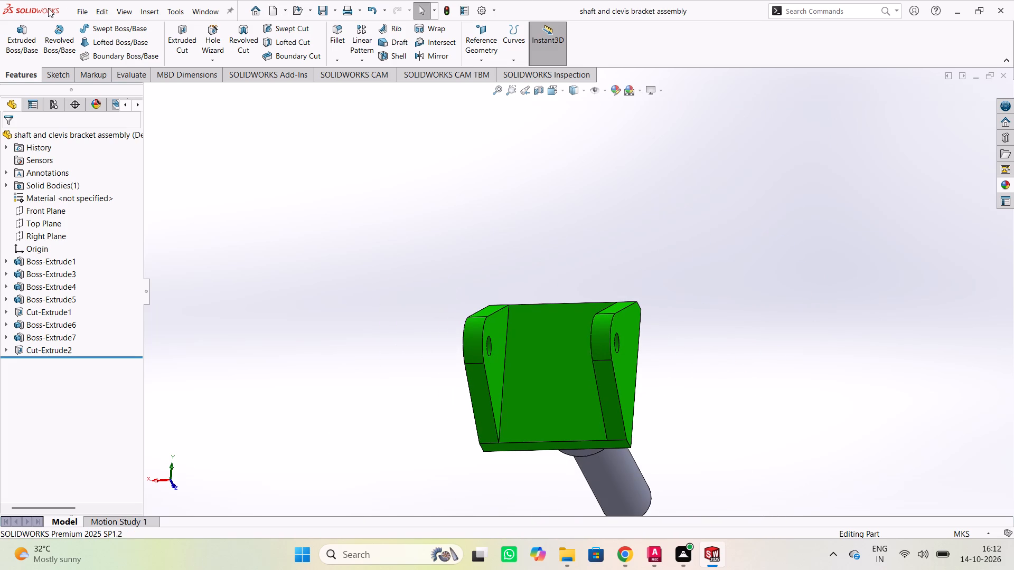
Save the part as "shaft and clevis bracket assembly" in the Solidworks Practice folder as a SOLIDWORKS Part, replacing the existing file.
click(84, 9)
click(81, 16)
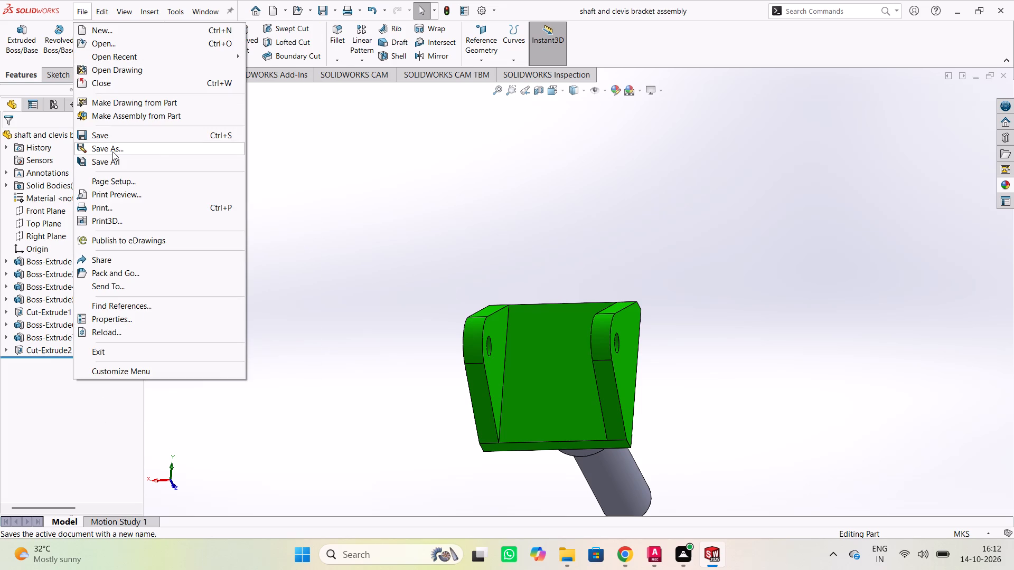
click(112, 151)
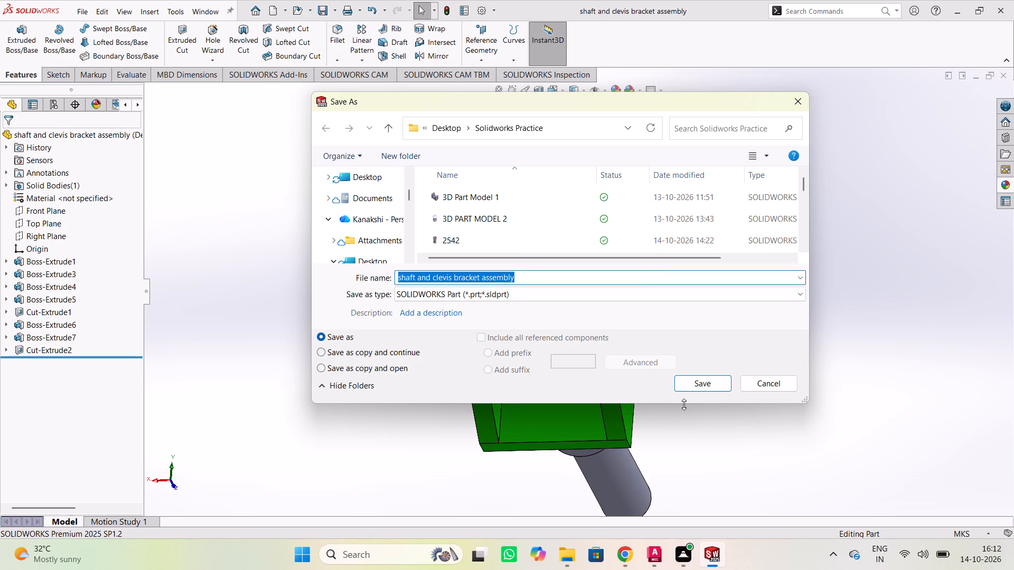
click(709, 383)
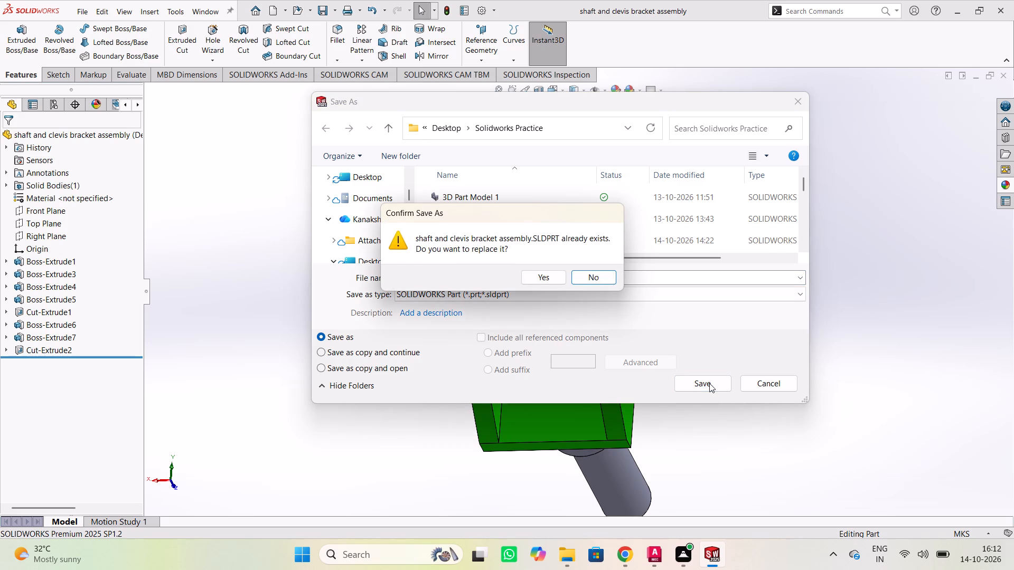
click(539, 277)
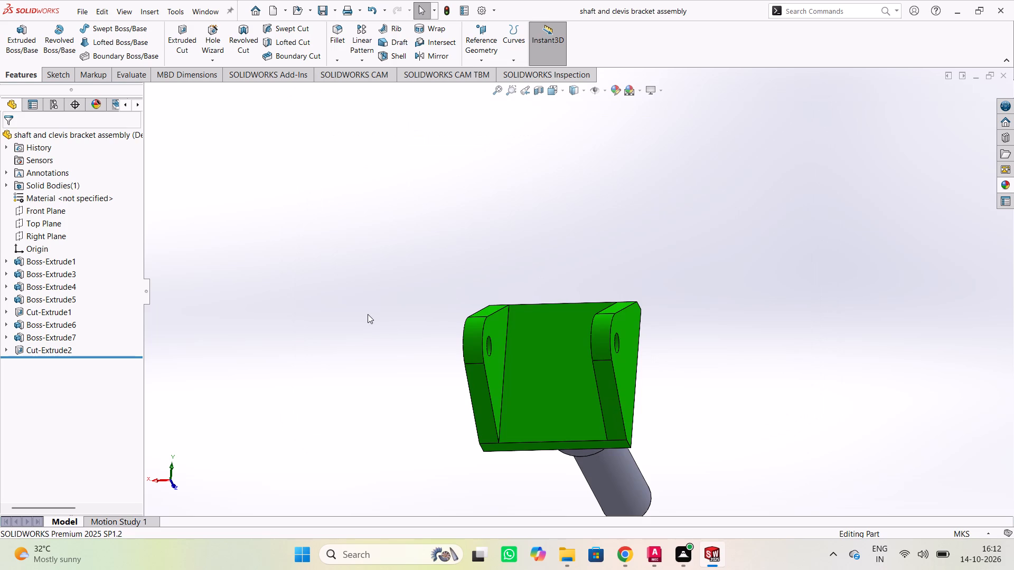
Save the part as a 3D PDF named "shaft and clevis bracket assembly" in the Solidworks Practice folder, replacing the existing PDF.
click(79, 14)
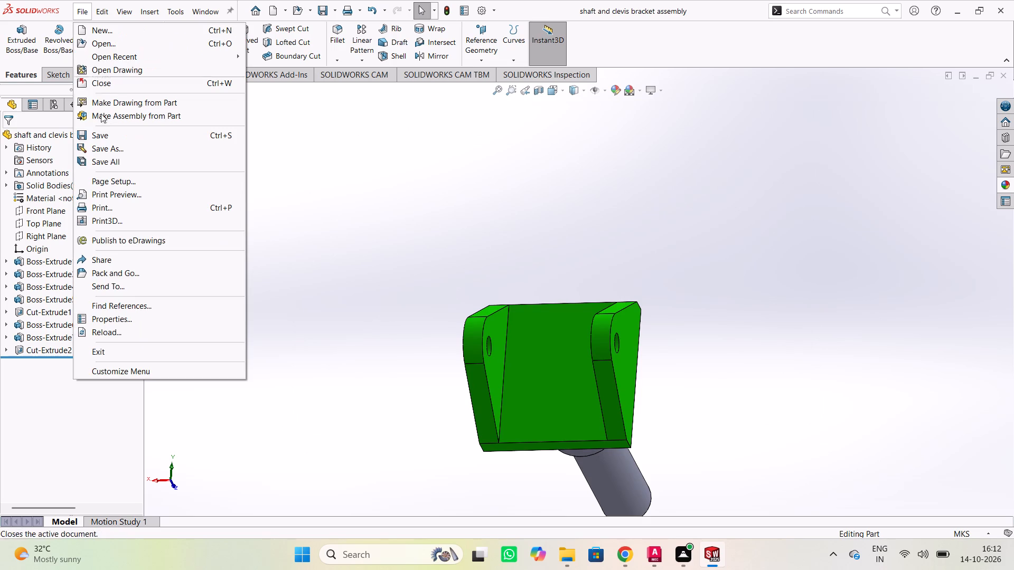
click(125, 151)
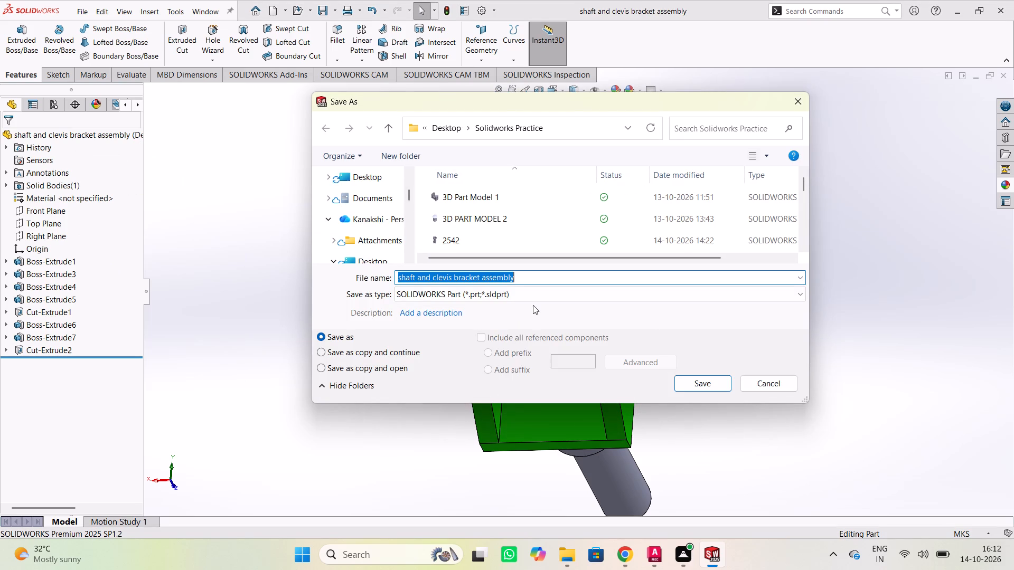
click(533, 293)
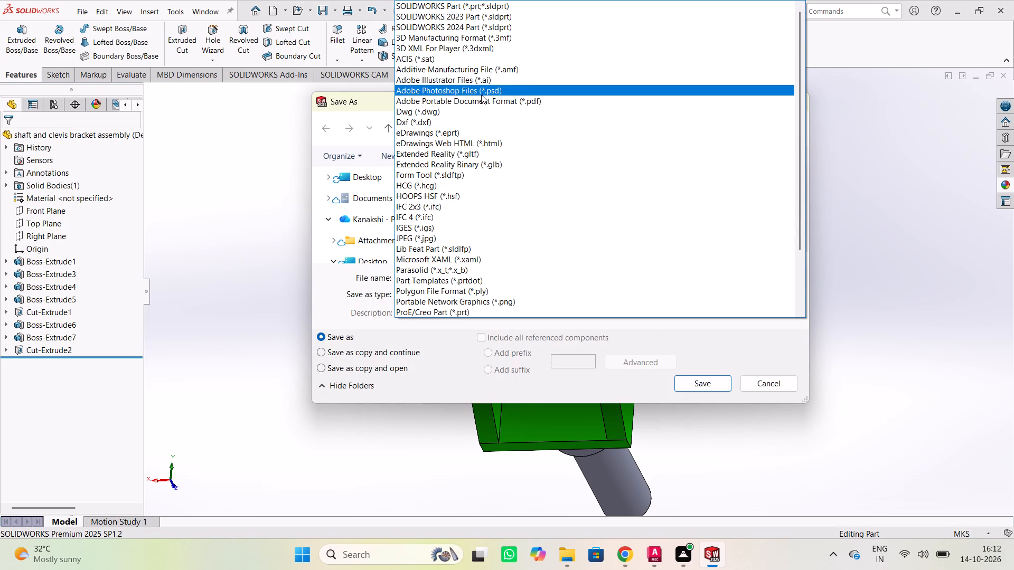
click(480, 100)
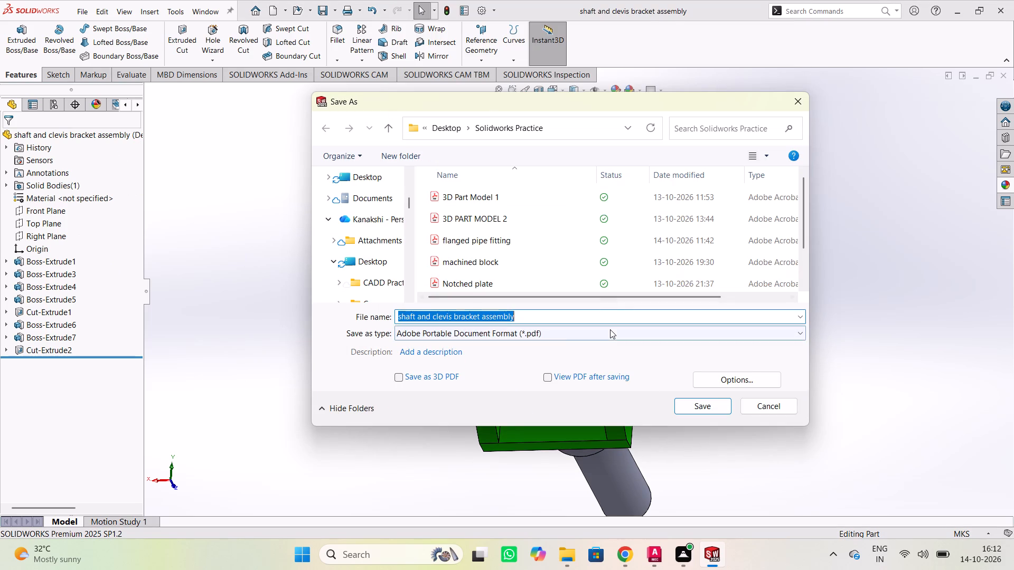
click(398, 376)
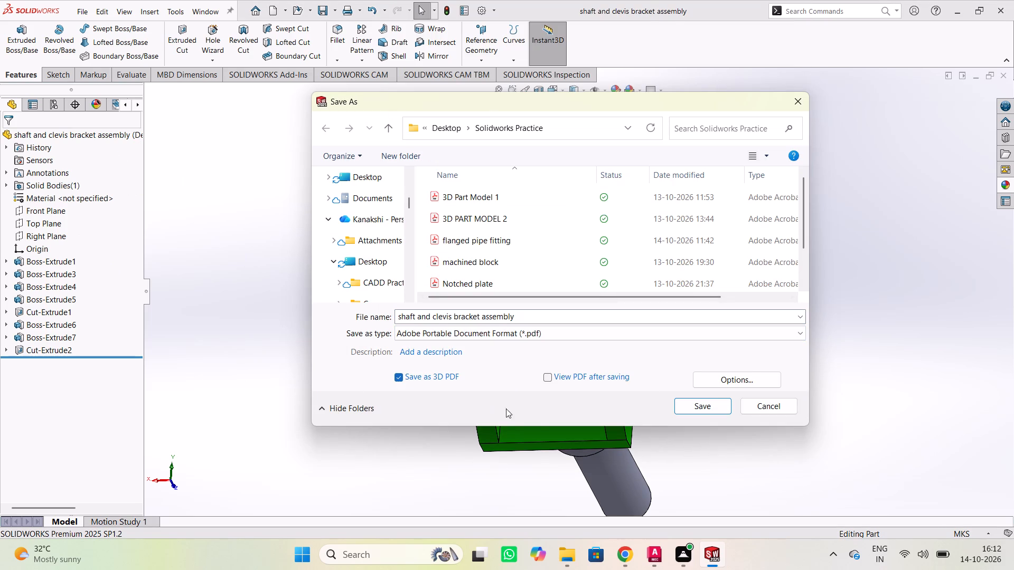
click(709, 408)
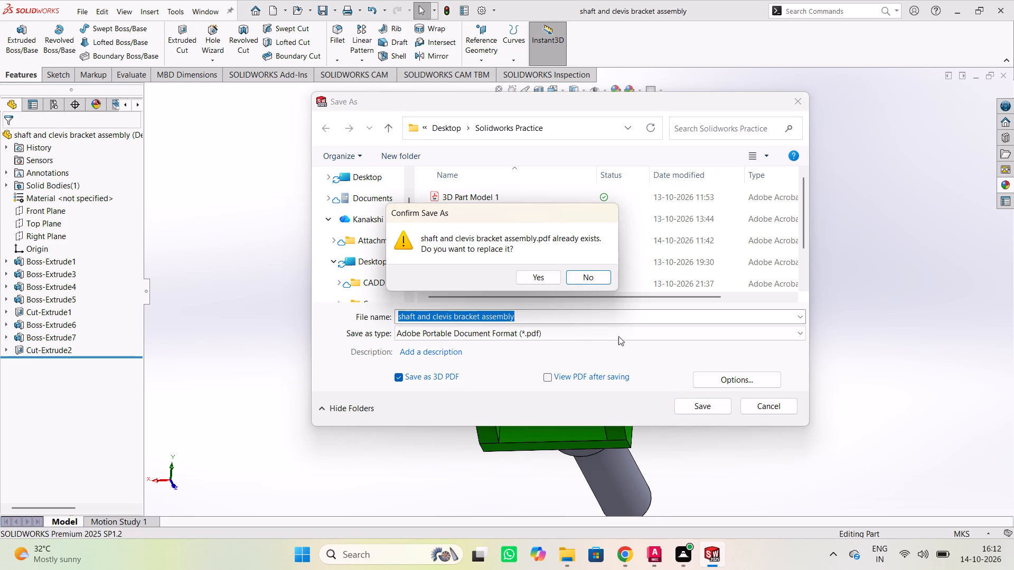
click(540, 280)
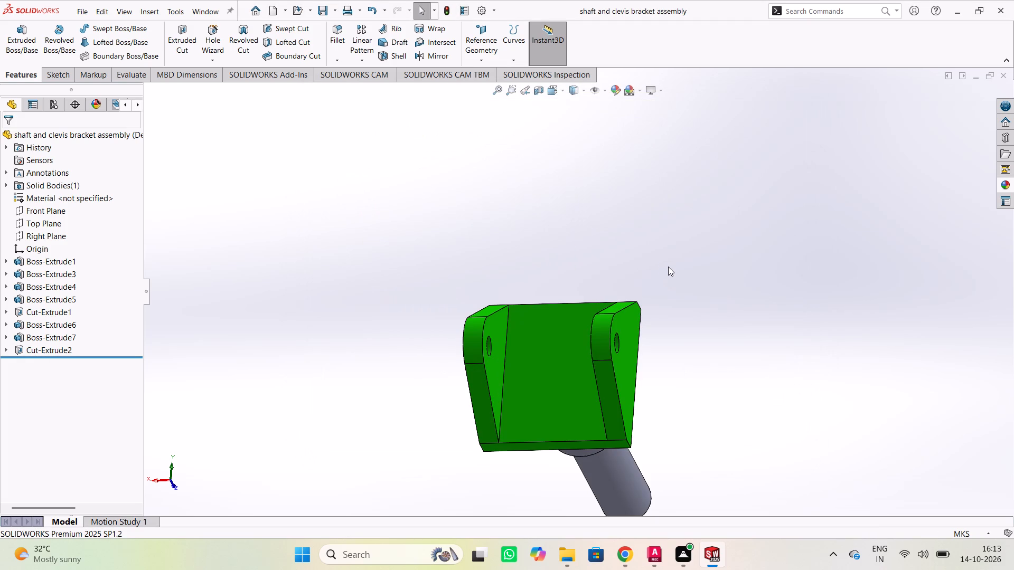
Set the isometric view and save the part as a 3D PDF named "shaft and clevis bracket assembly", replacing the existing PDF.
key(ctrl+7)
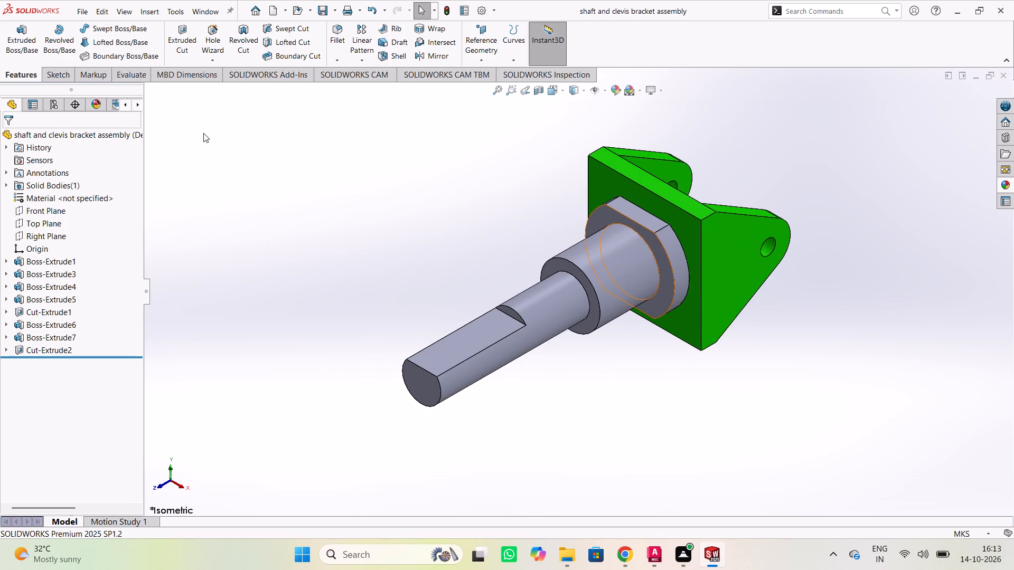
click(77, 7)
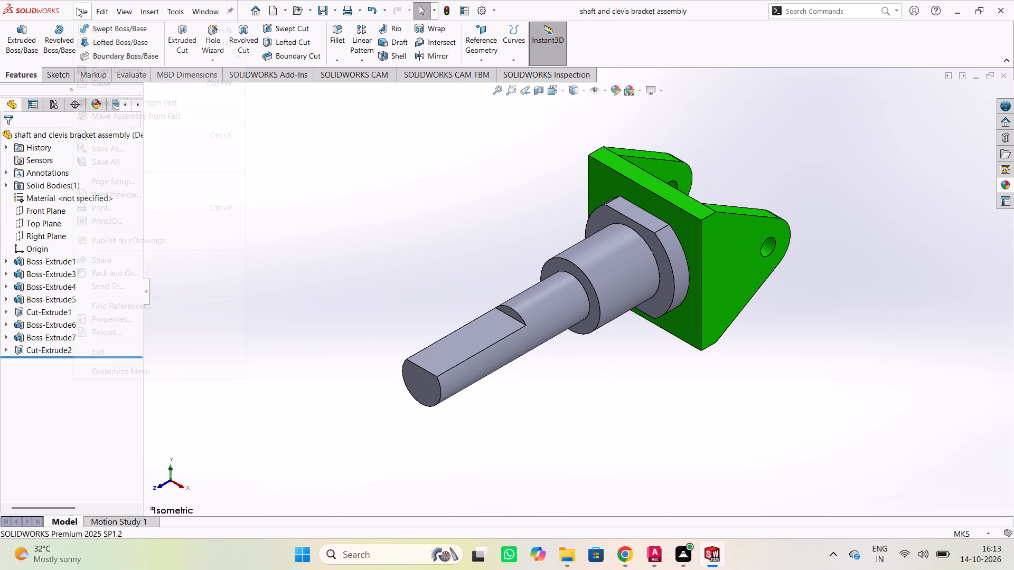
click(130, 150)
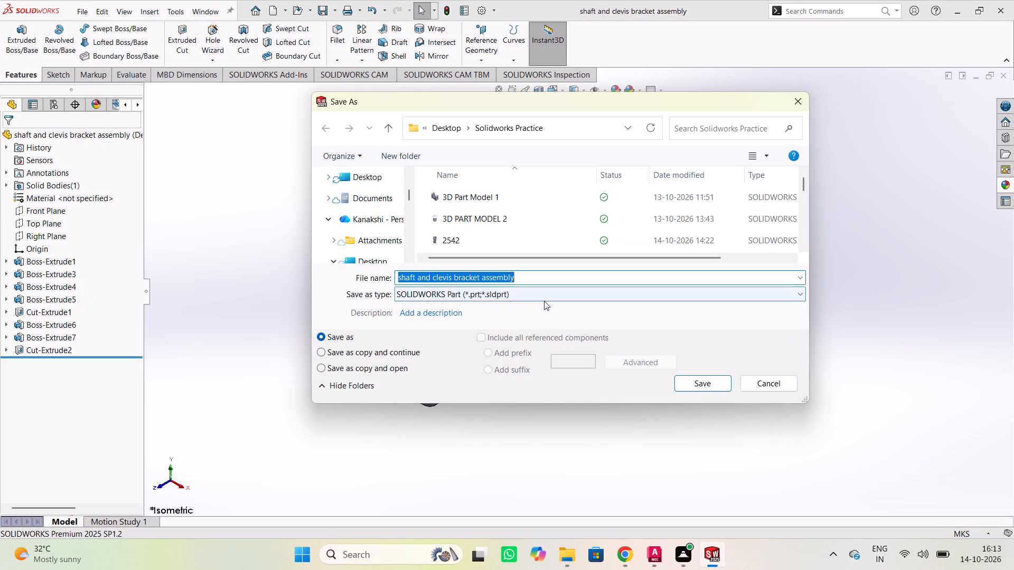
click(544, 301)
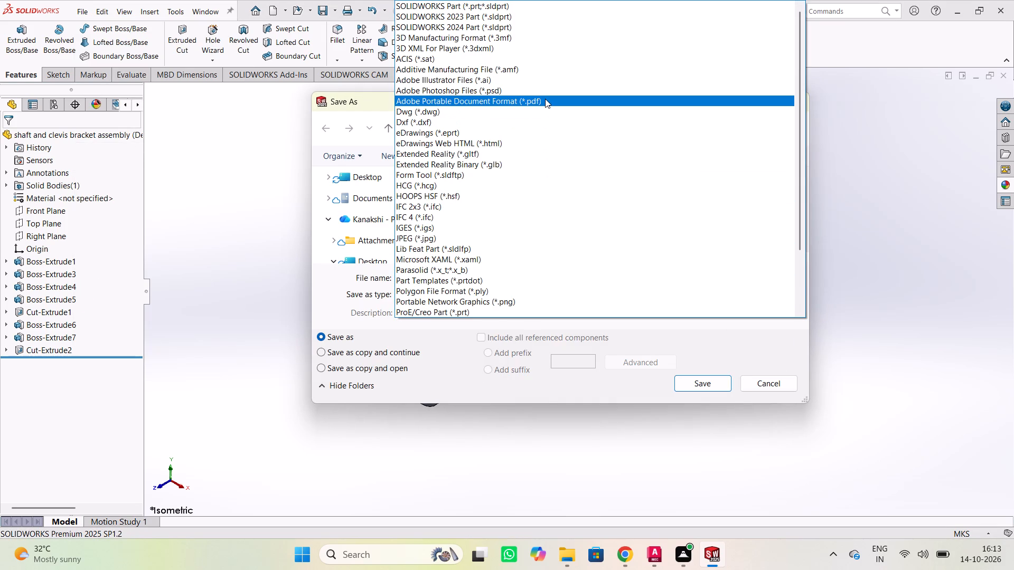
click(545, 99)
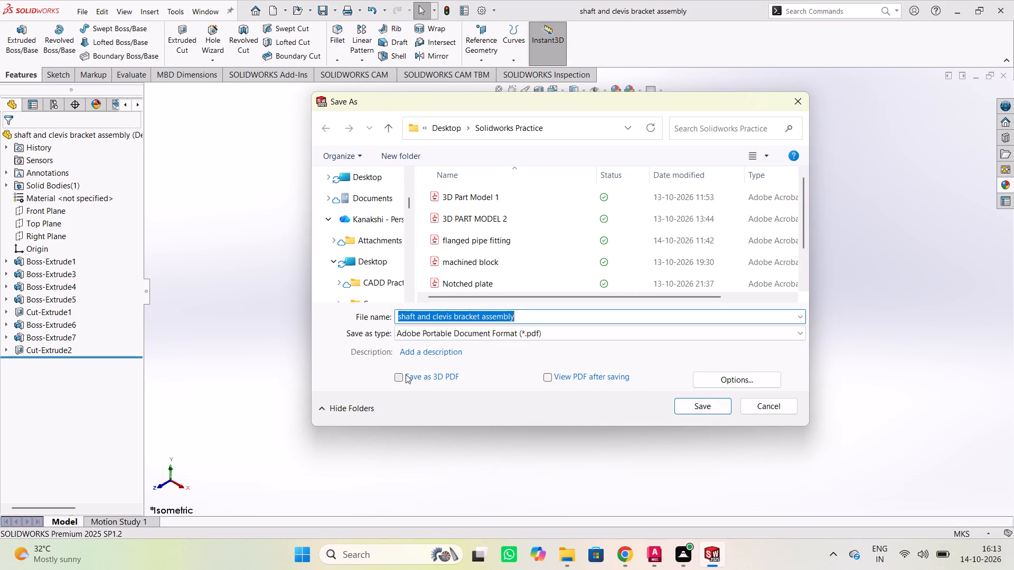
click(406, 374)
click(690, 411)
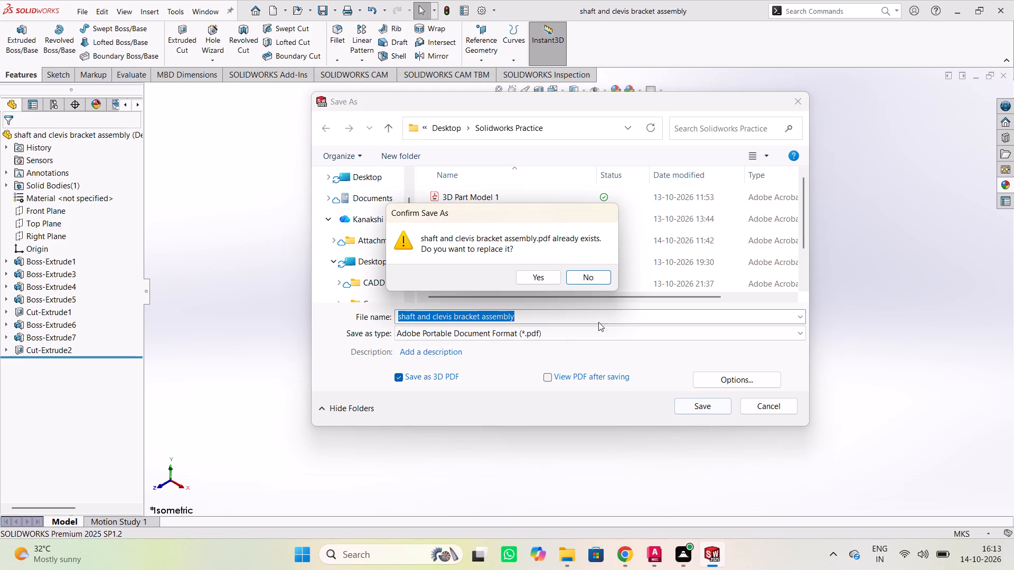
click(542, 279)
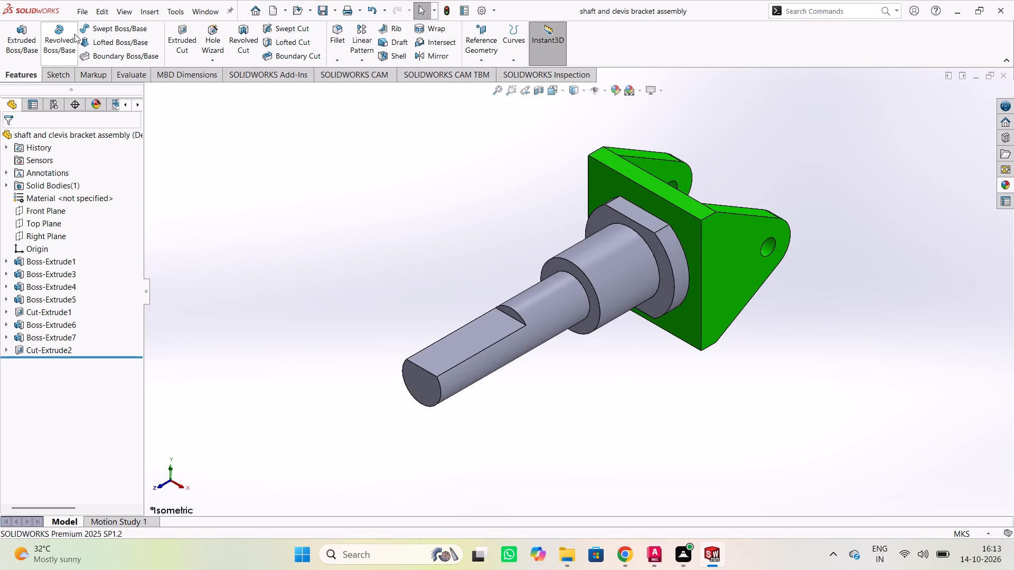
Save the part as a SOLIDWORKS Part named "shaft and clevis bracket assembly" in the Solidworks Practice folder, replacing the existing file.
click(82, 12)
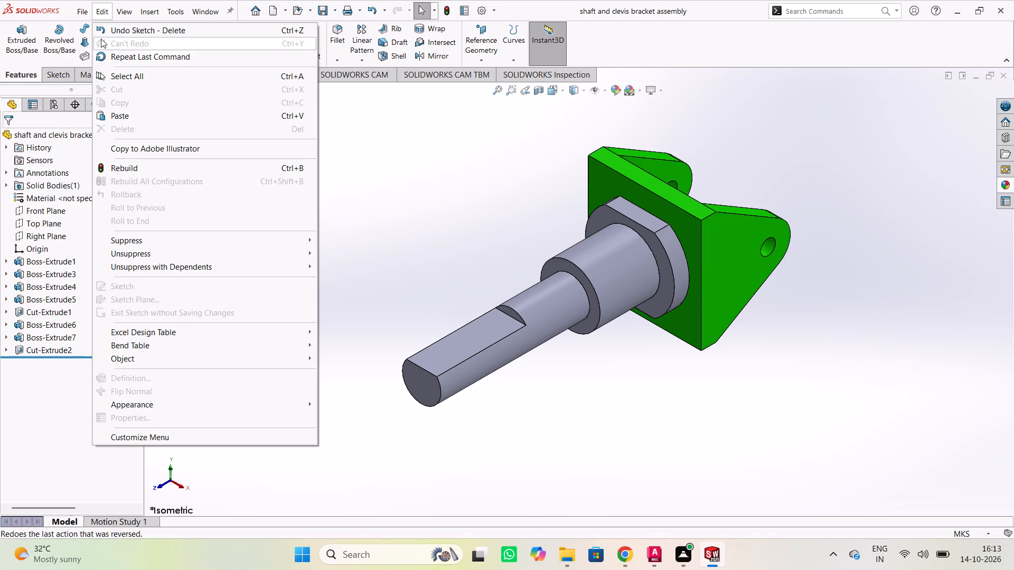
click(79, 11)
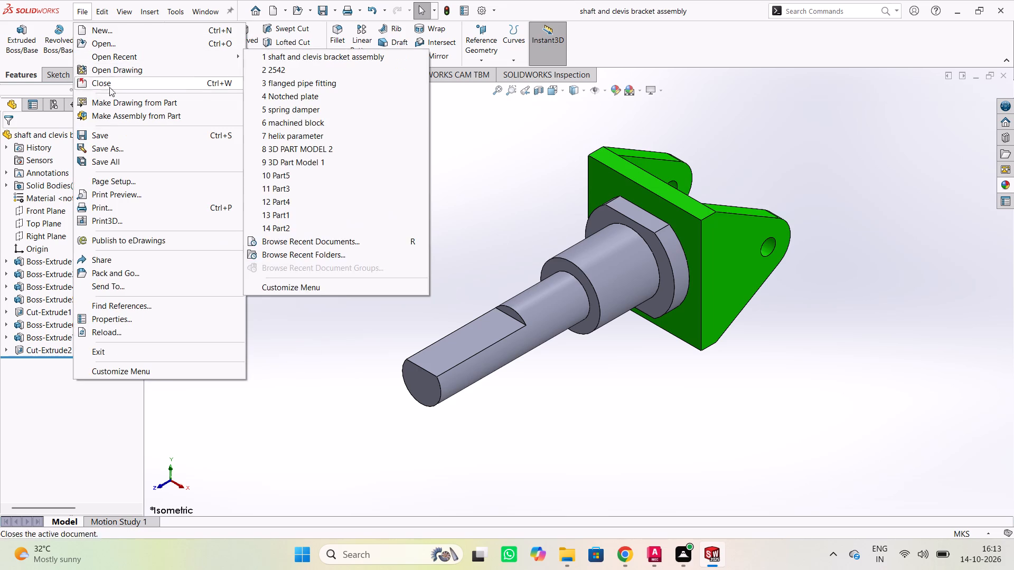
click(112, 154)
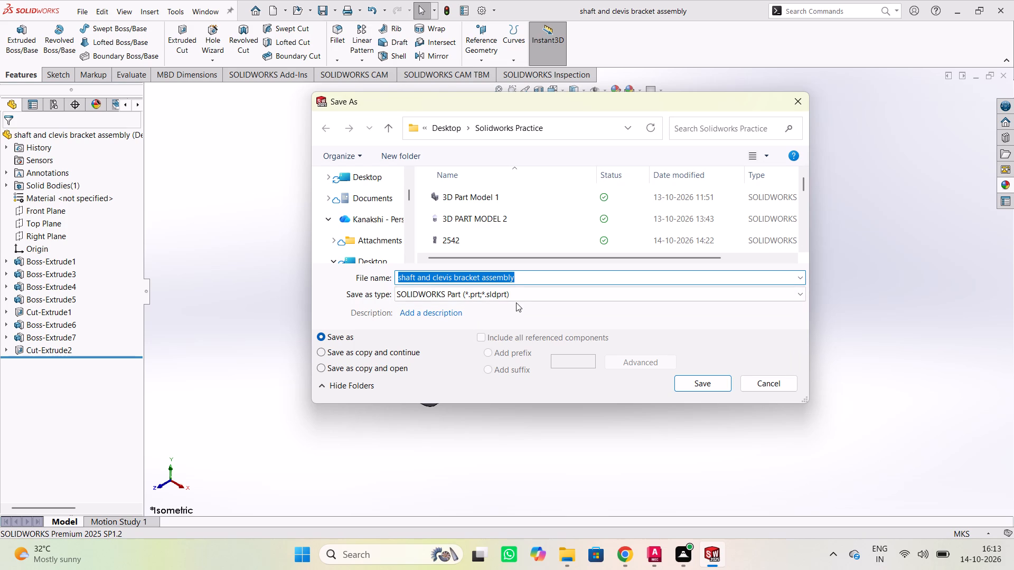
click(695, 383)
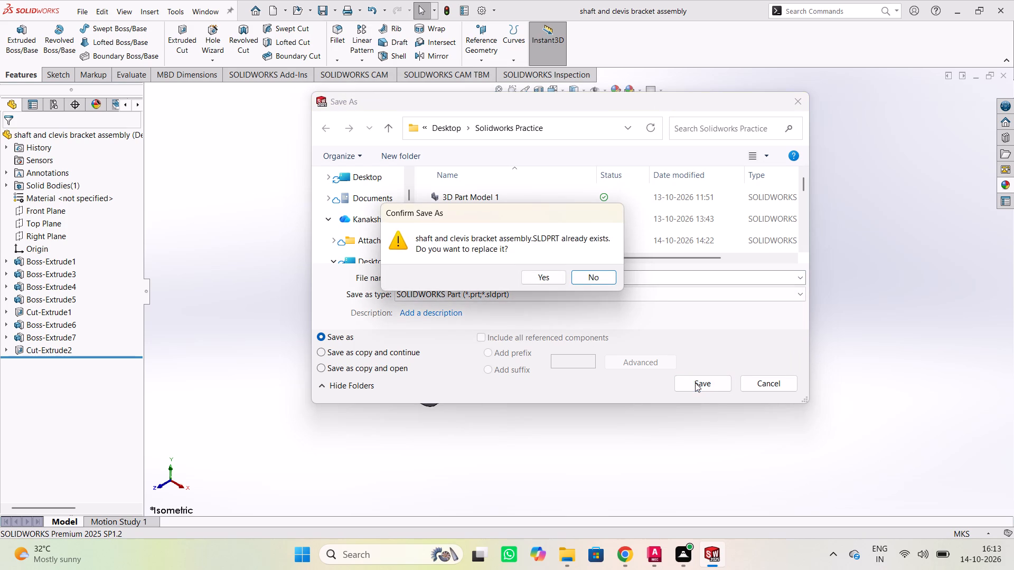
click(547, 274)
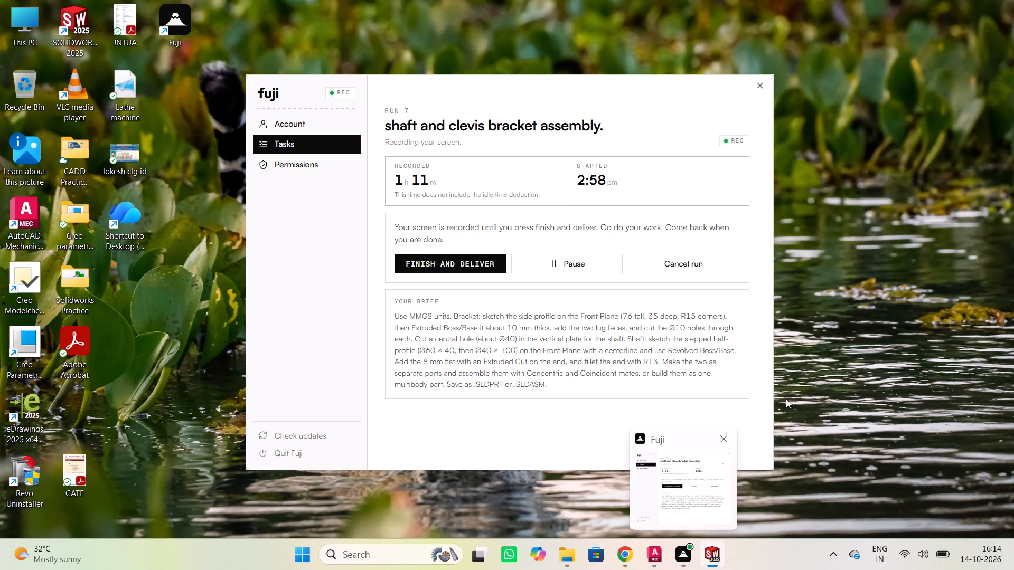
Return to the part and examine the stepped shaft, its end flat, the flatted collar and the clevis lugs from several angles.
click(823, 368)
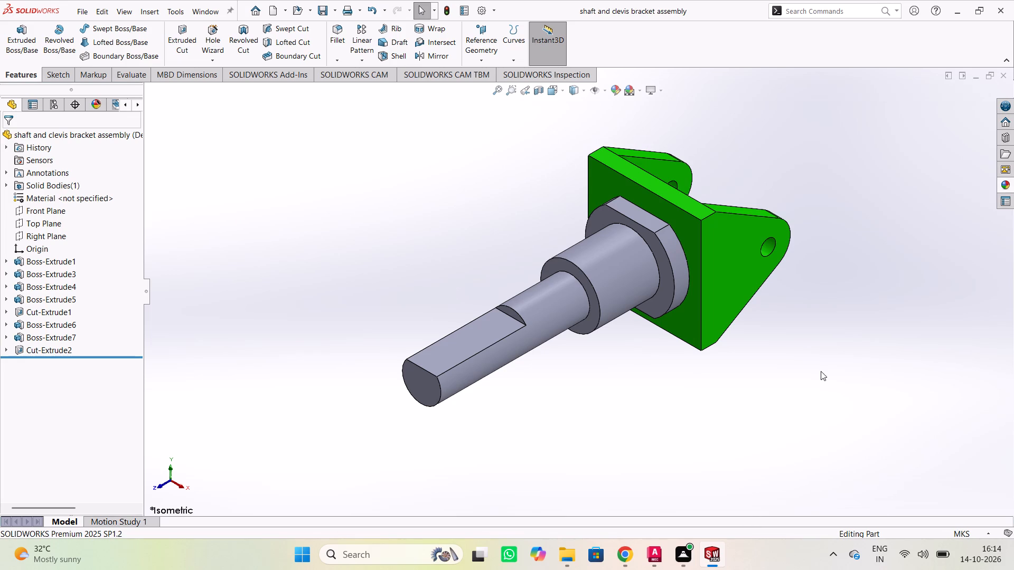
middle_drag(821, 370, 743, 403)
middle_drag(738, 388, 566, 413)
middle_drag(457, 395, 457, 394)
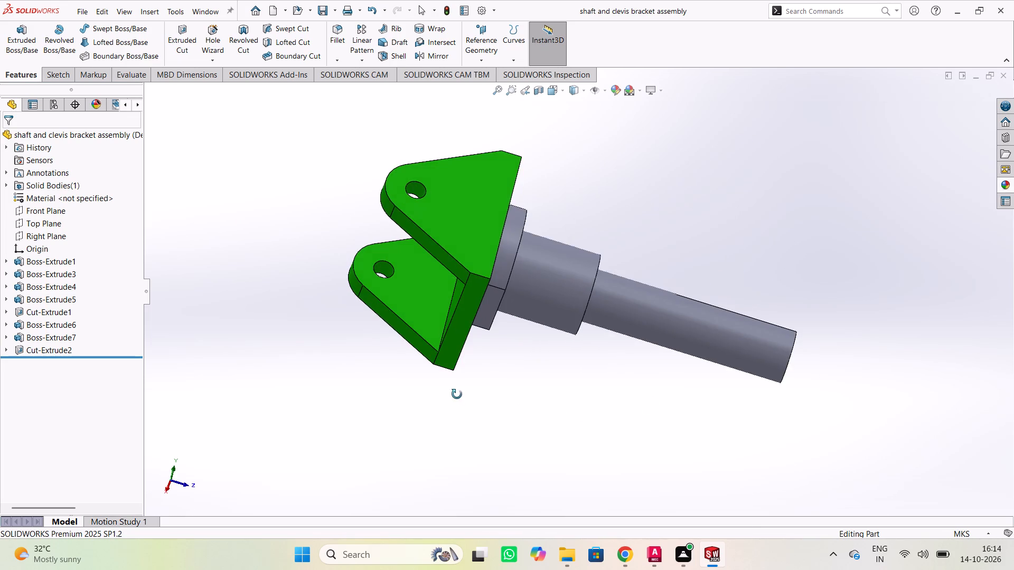
middle_drag(457, 394, 634, 441)
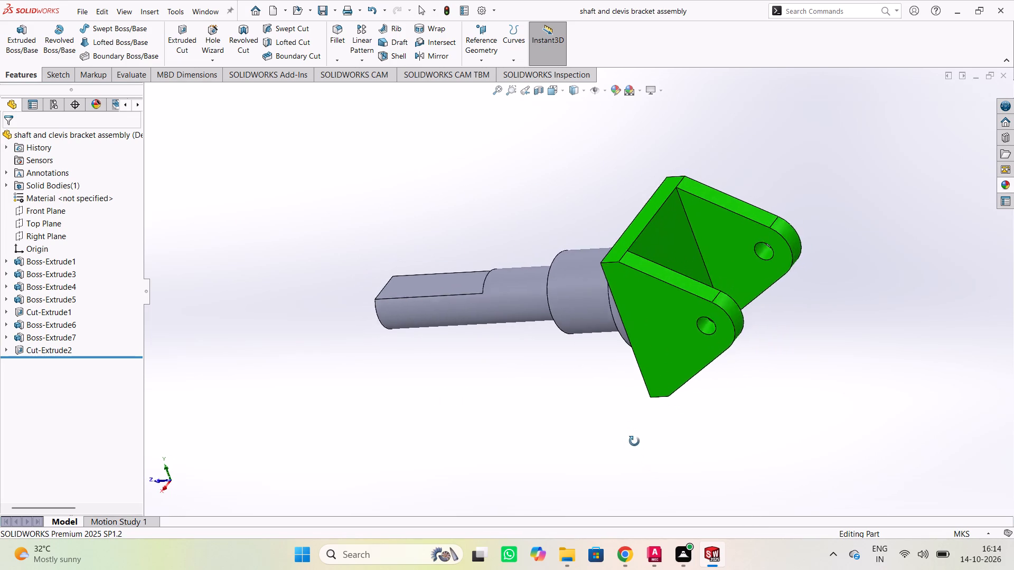
middle_drag(634, 441, 758, 421)
middle_drag(793, 378, 757, 433)
middle_drag(823, 365, 816, 379)
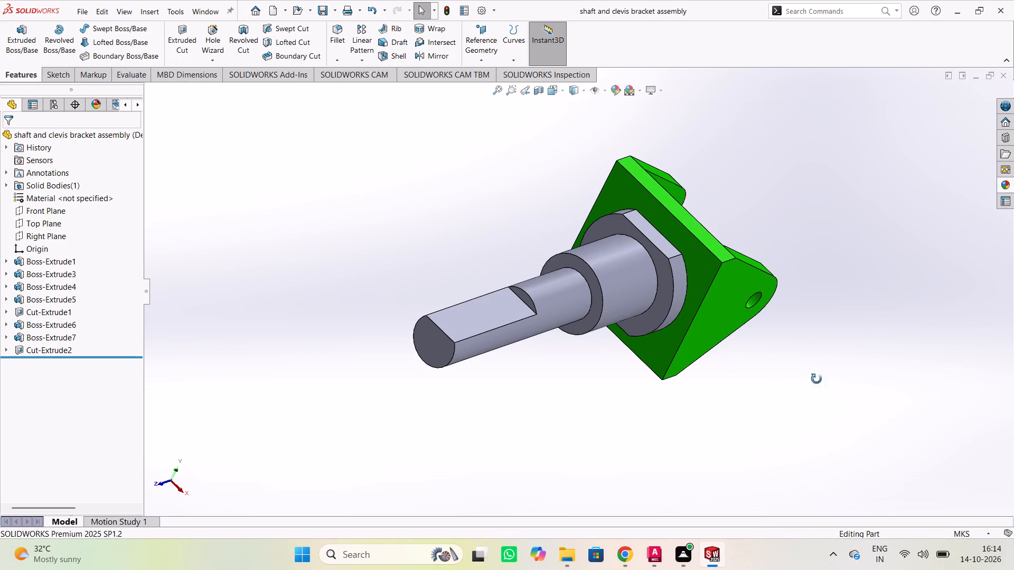
middle_drag(816, 379, 506, 449)
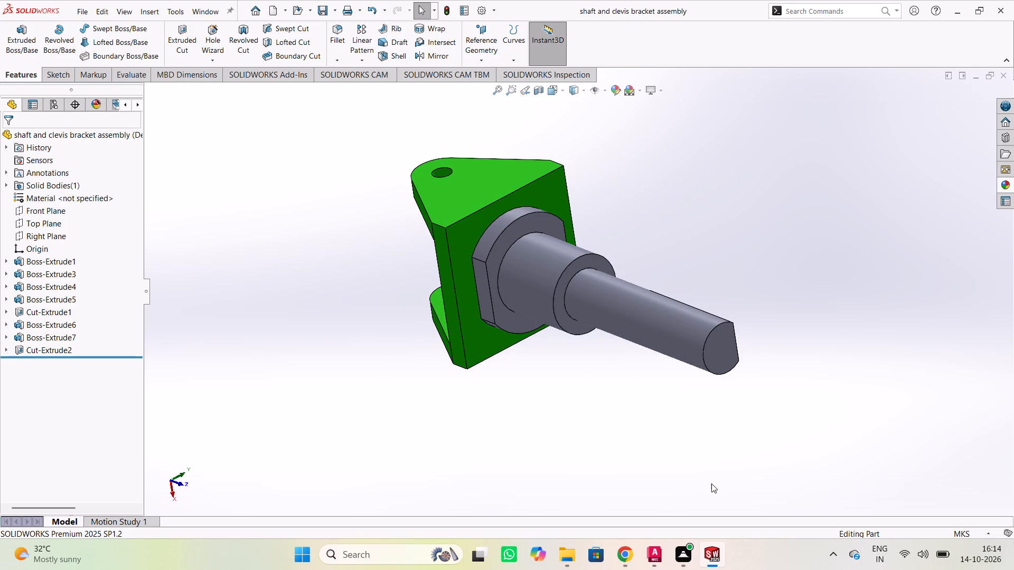
middle_drag(711, 483, 548, 476)
scroll(553, 478, up, 1)
middle_drag(546, 472, 579, 399)
middle_drag(627, 434, 530, 426)
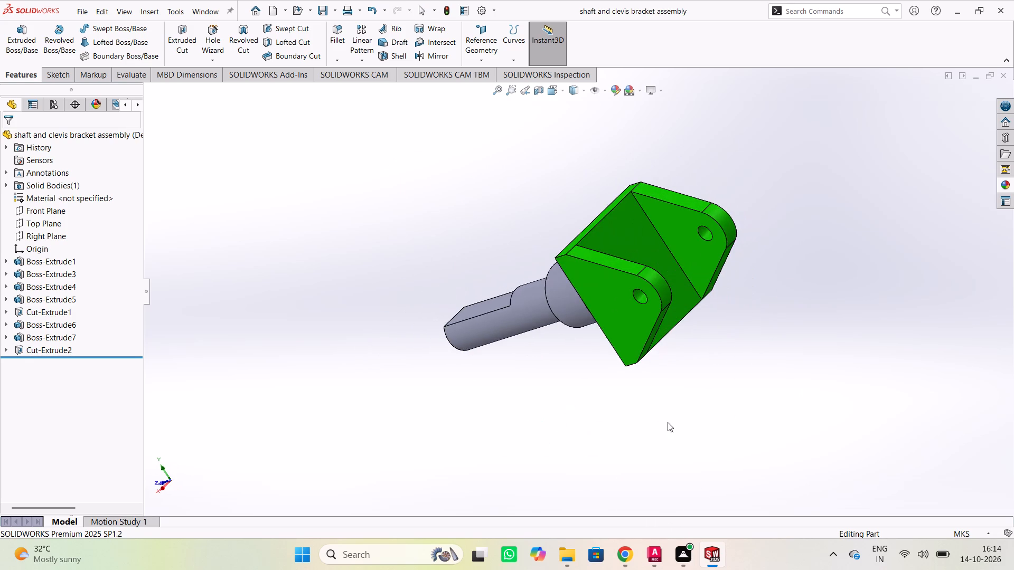
middle_drag(713, 408, 586, 434)
middle_drag(655, 370, 527, 425)
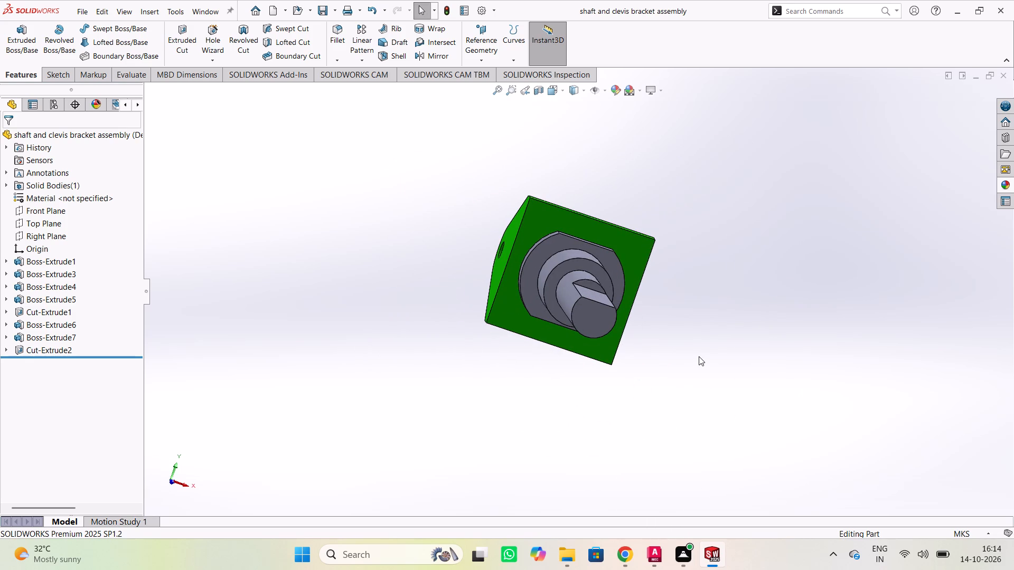
Examine the finished part from all sides, covering the clevis lugs with their holes, the base plate, the flatted collar and the stepped shaft.
middle_drag(707, 331, 651, 372)
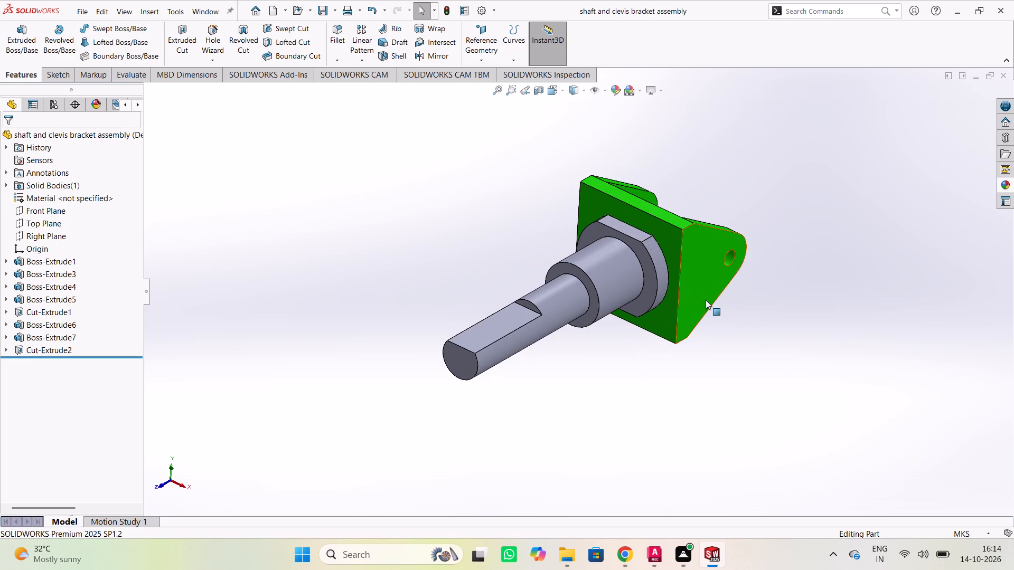
scroll(736, 268, up, 1)
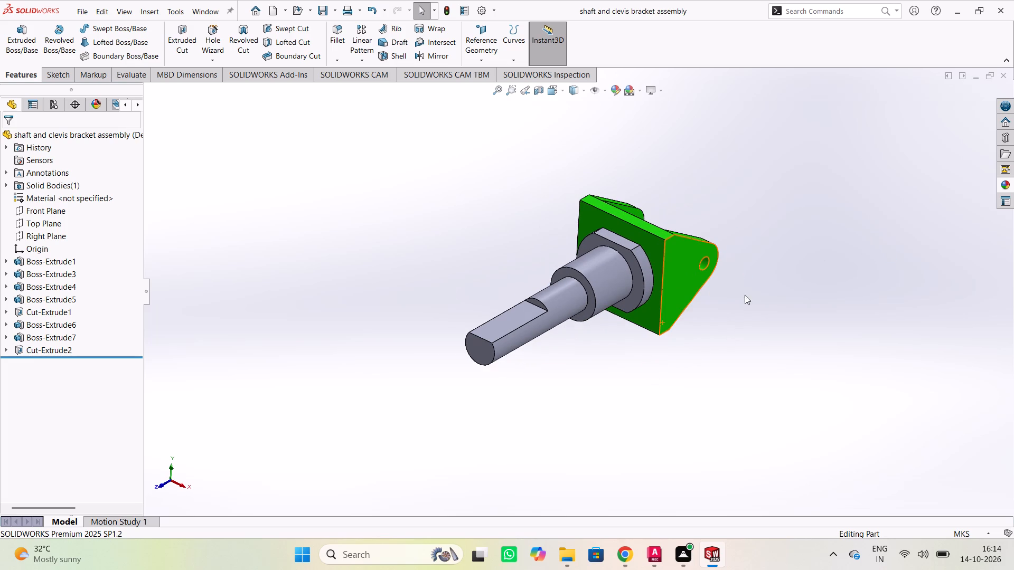
middle_drag(782, 260, 593, 345)
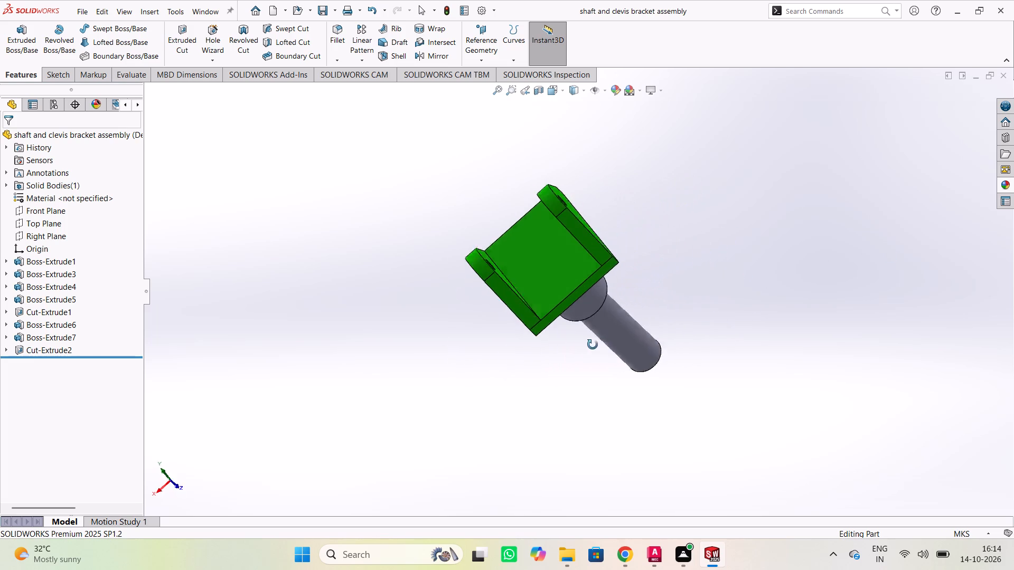
middle_drag(593, 345, 584, 351)
middle_drag(734, 226, 725, 241)
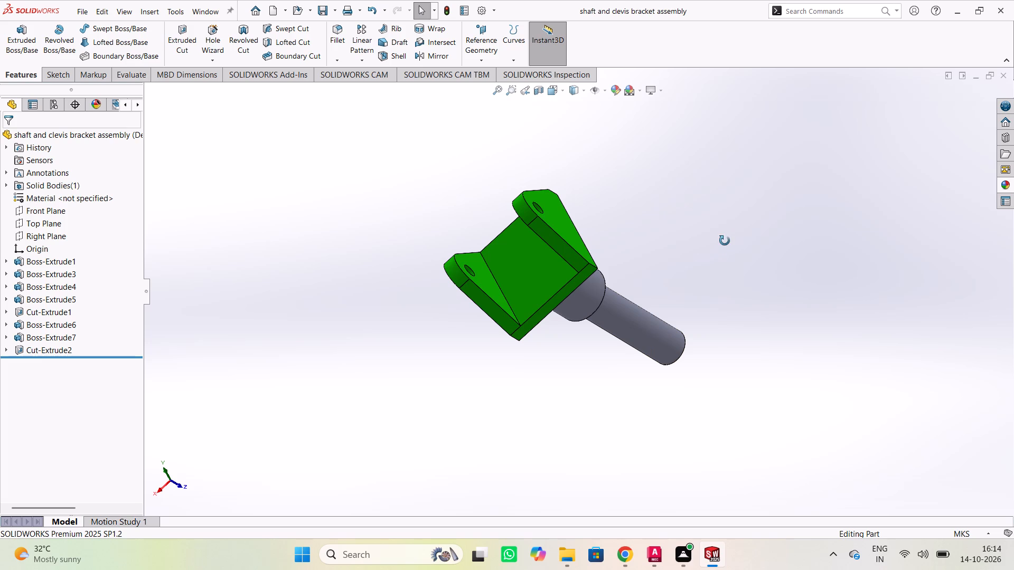
middle_drag(725, 241, 552, 338)
middle_drag(680, 218, 634, 251)
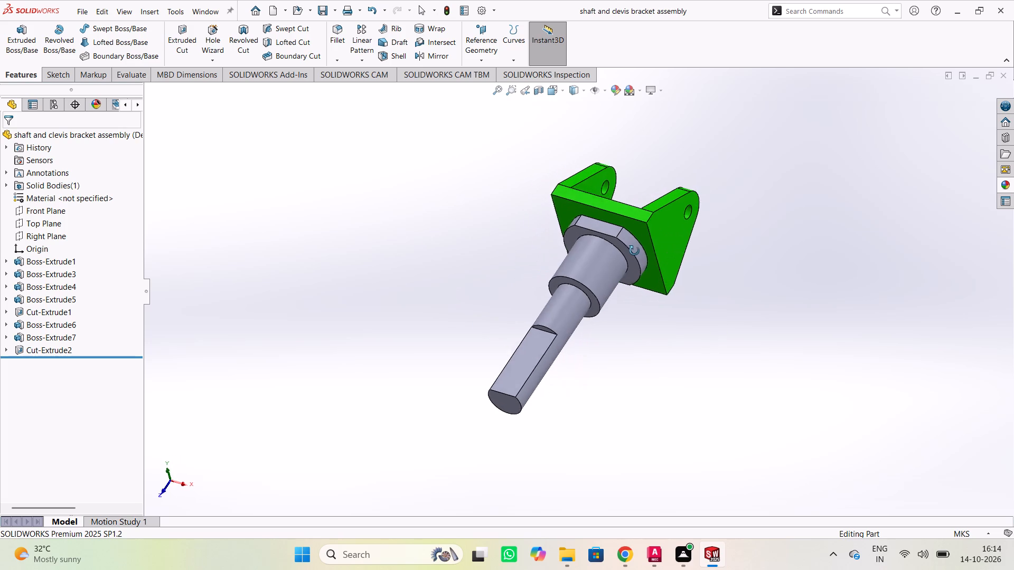
middle_drag(634, 251, 615, 258)
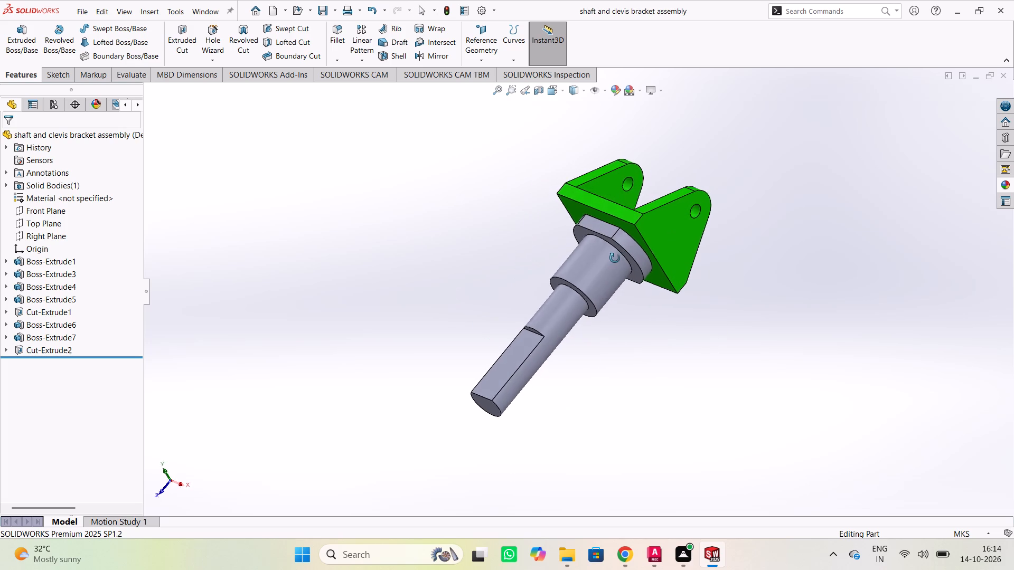
middle_drag(615, 258, 403, 328)
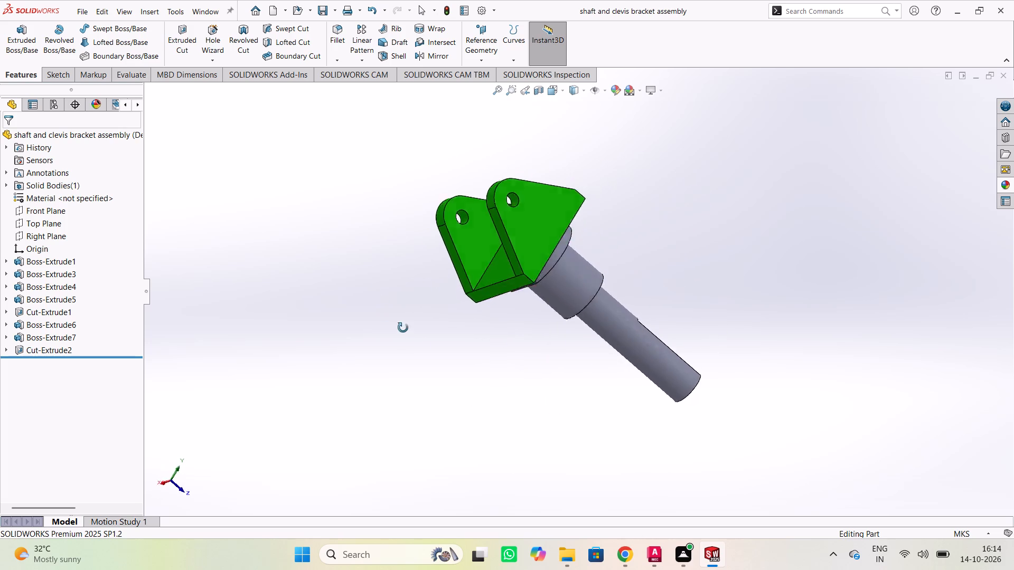
middle_drag(403, 328, 447, 362)
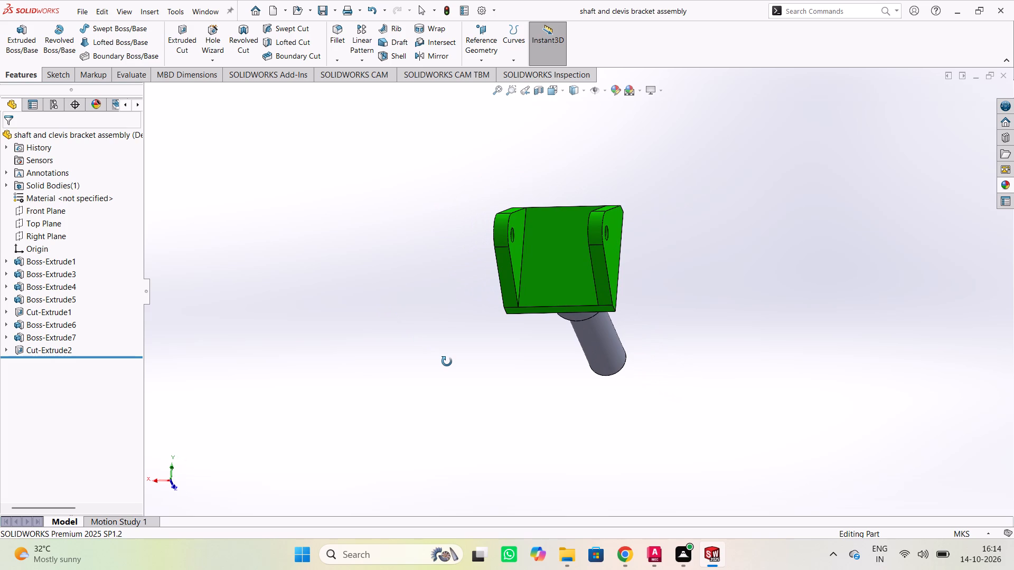
middle_drag(447, 362, 532, 387)
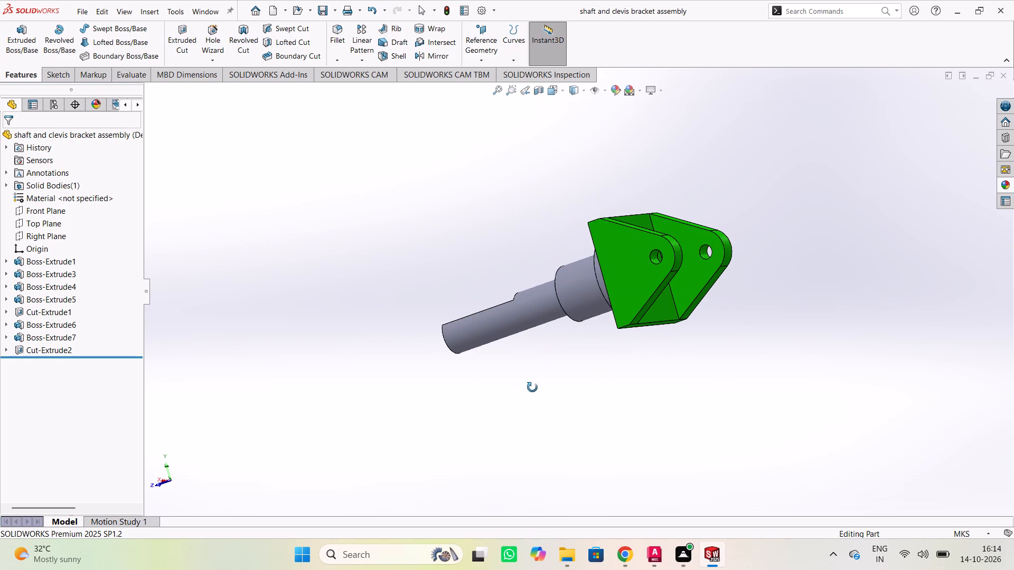
middle_drag(532, 387, 724, 329)
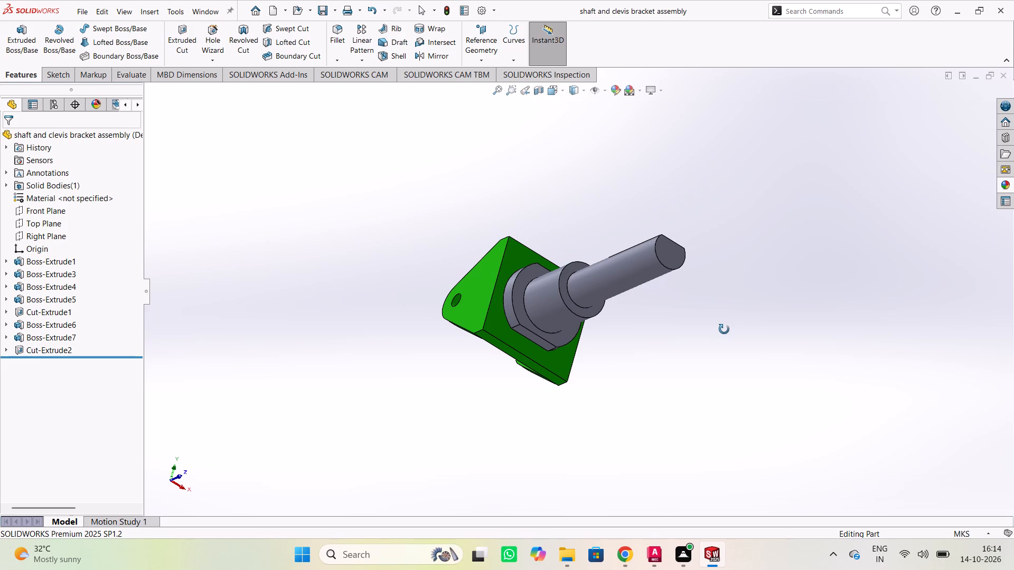
middle_drag(724, 329, 517, 348)
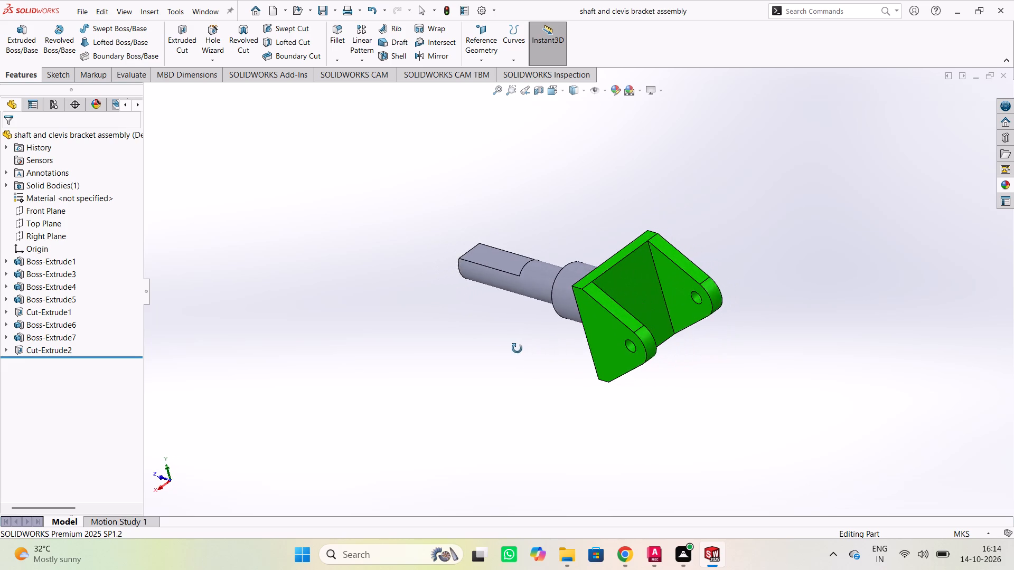
middle_drag(517, 348, 445, 313)
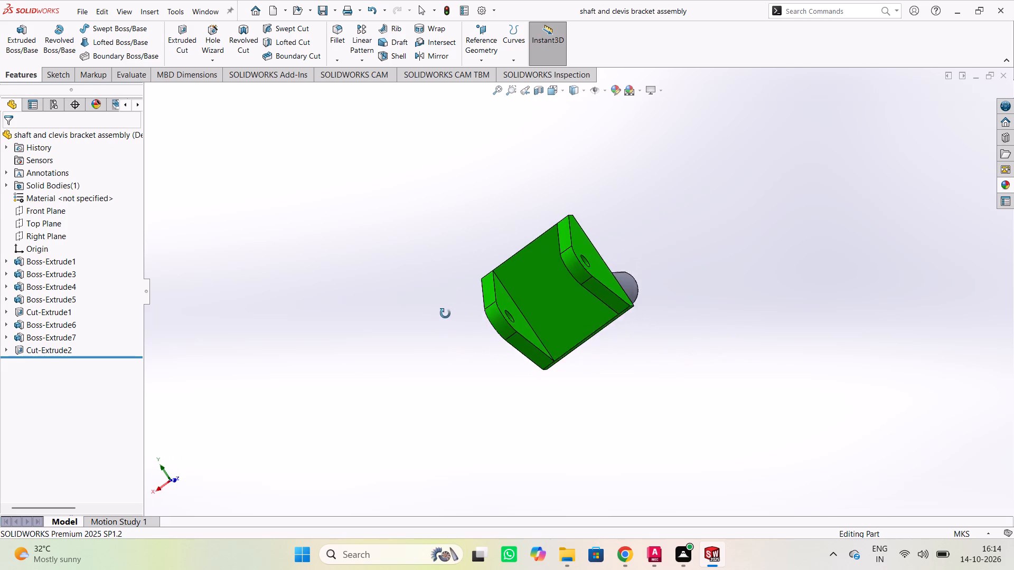
middle_drag(445, 313, 350, 310)
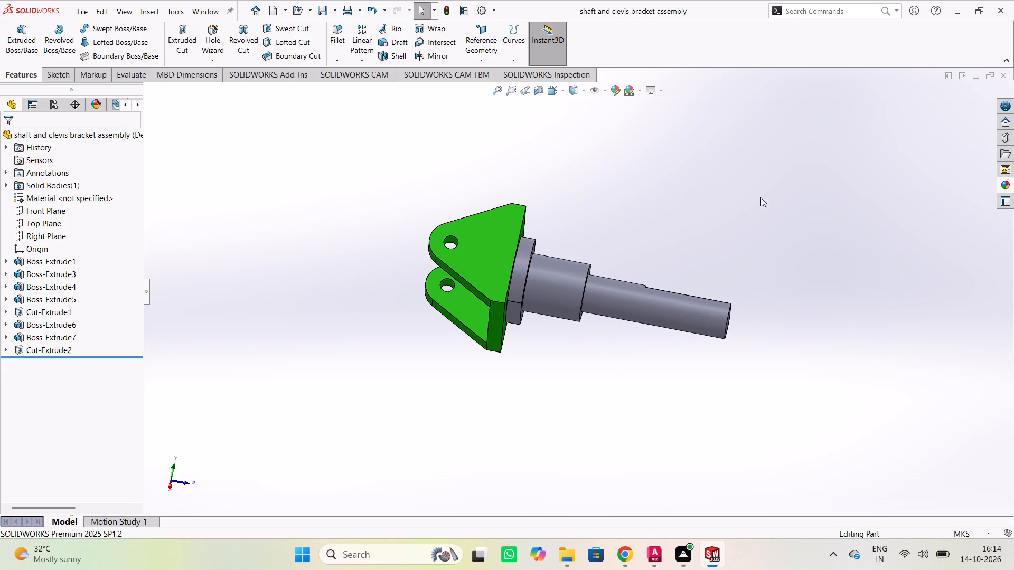
middle_drag(745, 208, 488, 254)
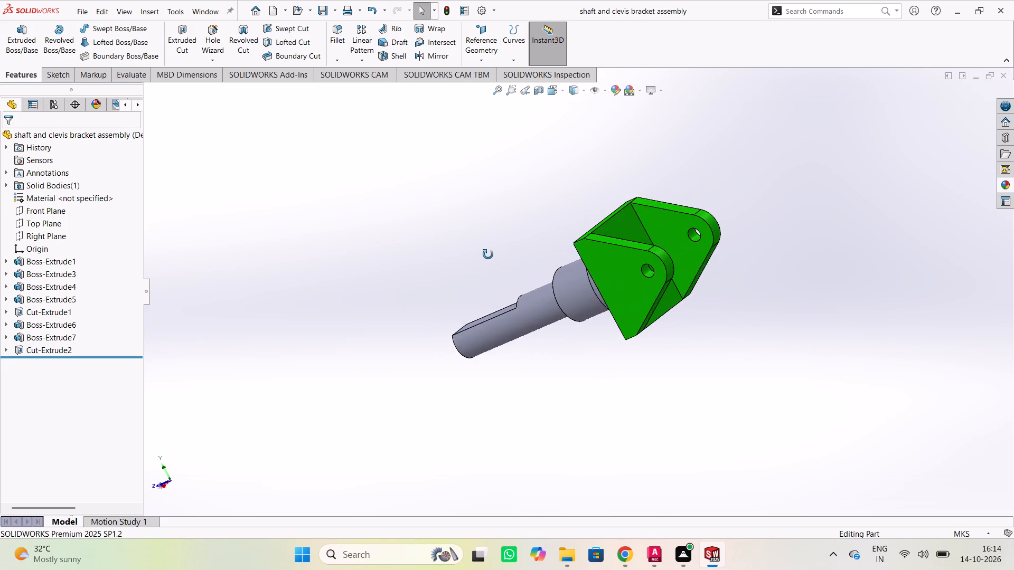
middle_drag(488, 254, 436, 281)
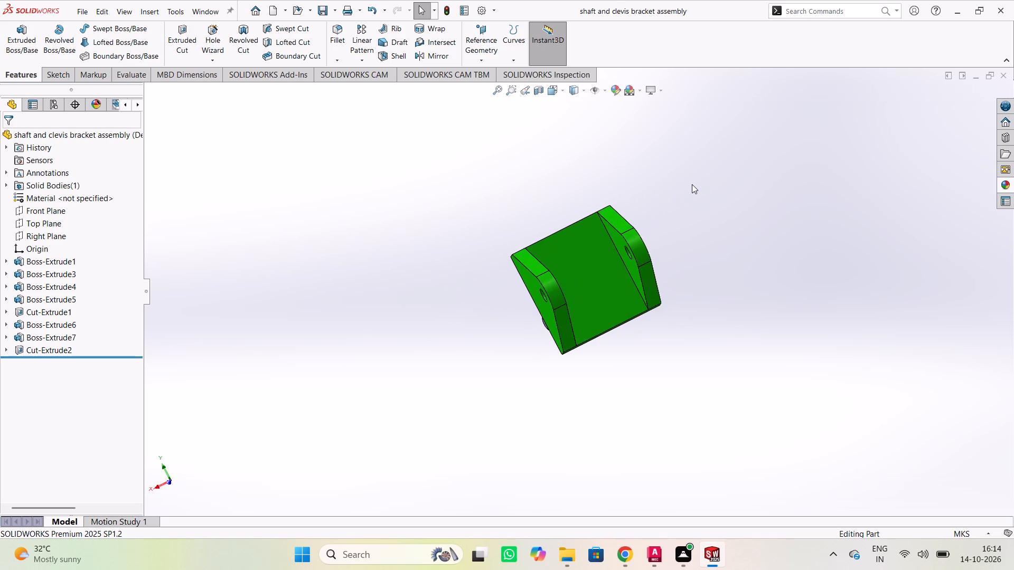
middle_drag(692, 184, 537, 264)
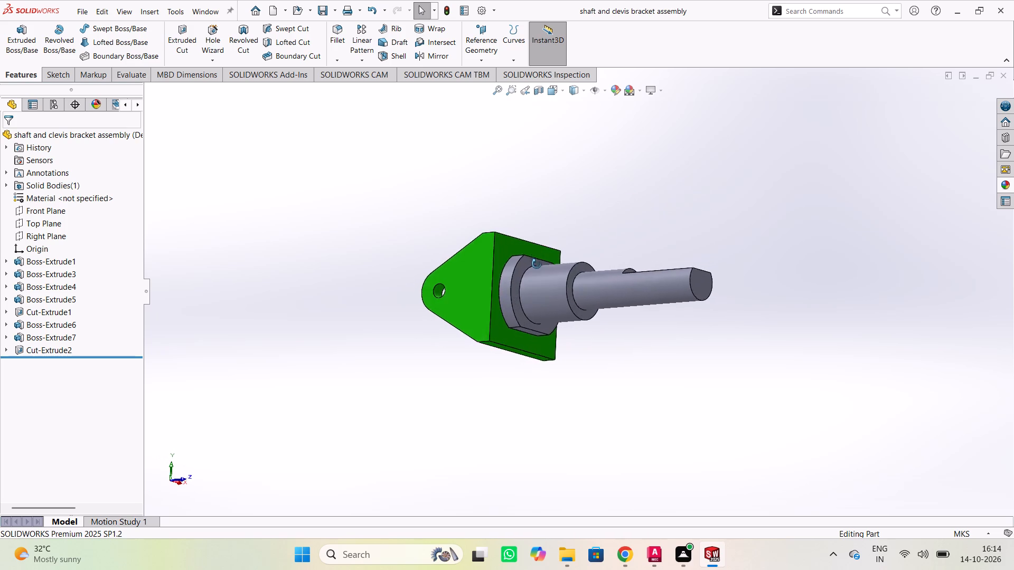
middle_drag(537, 264, 486, 376)
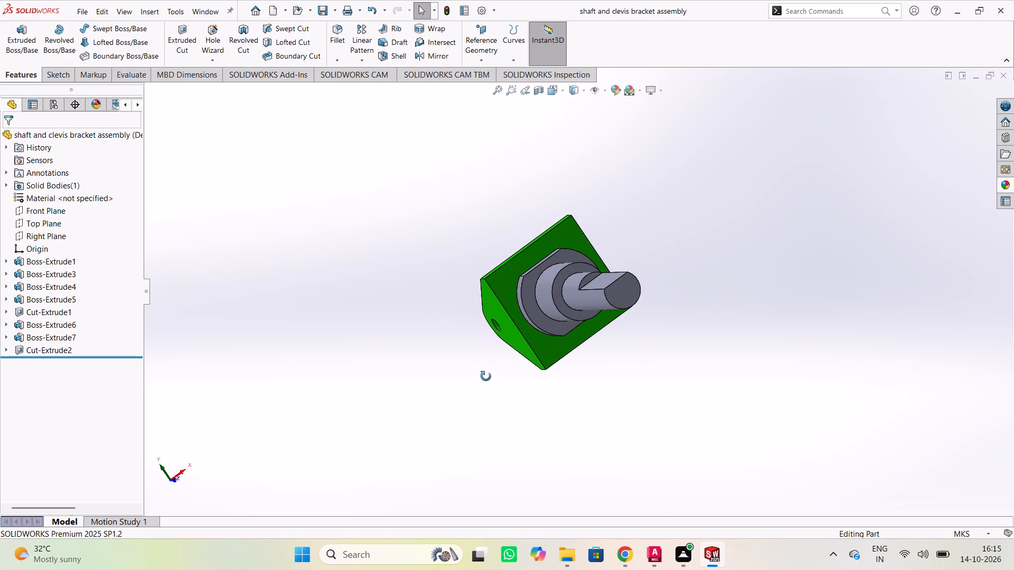
middle_drag(486, 376, 539, 234)
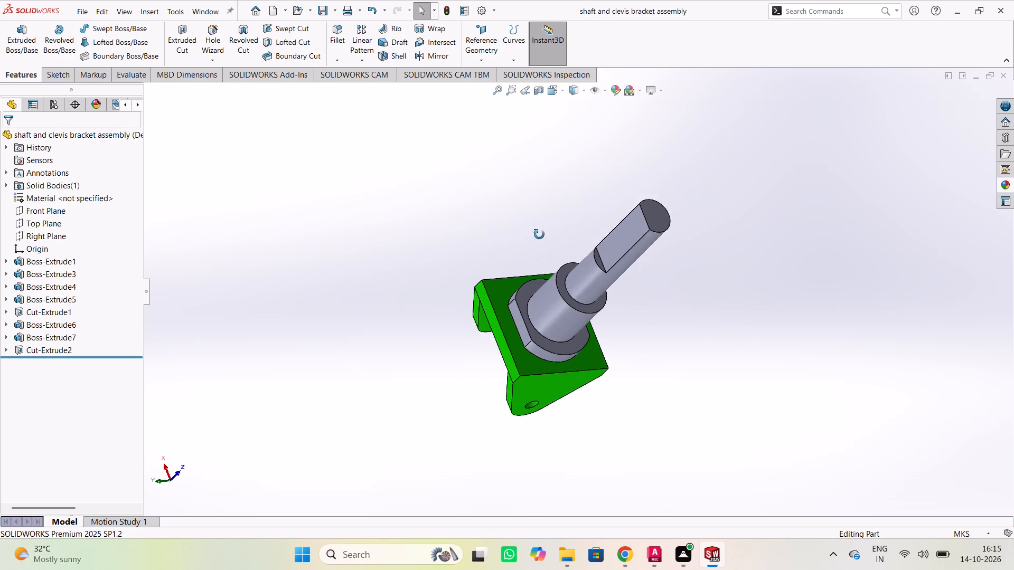
middle_drag(539, 234, 462, 316)
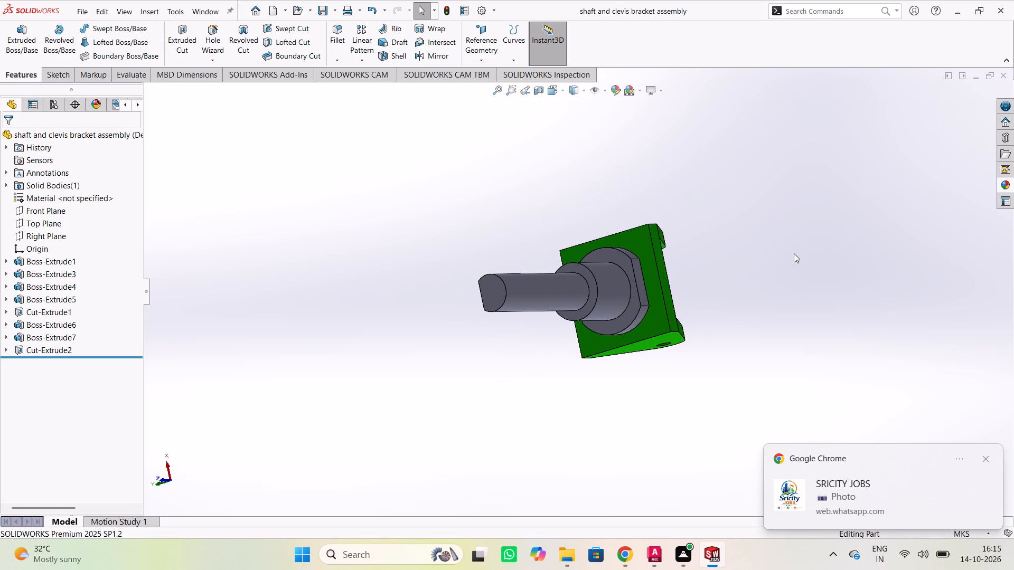
middle_drag(794, 253, 510, 284)
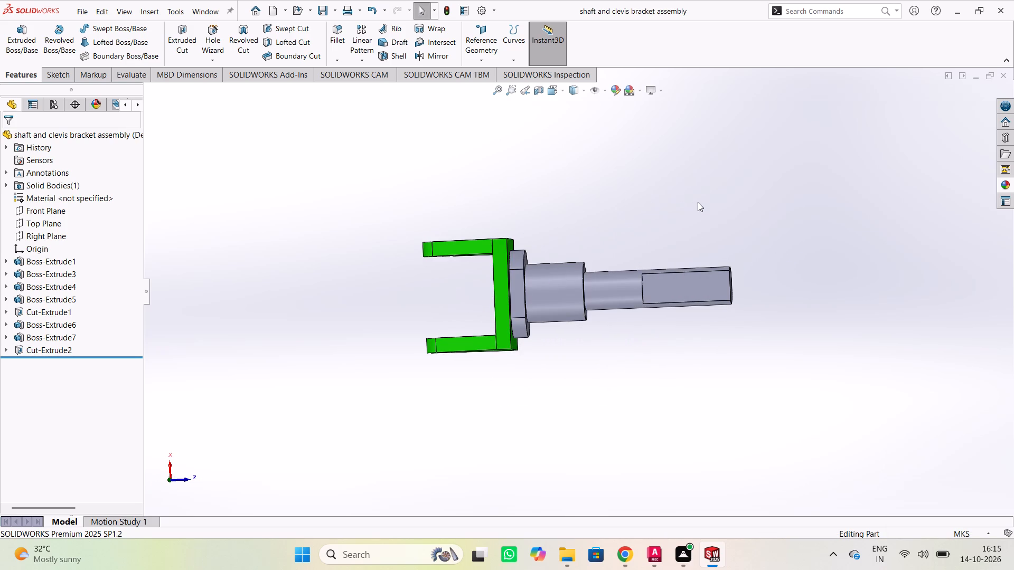
Inspect the part side-on and around its shaft axis, checking the shaft's end flat, the collar flats and the gap between the clevis lugs.
scroll(705, 202, down, 1)
scroll(705, 202, up, 1)
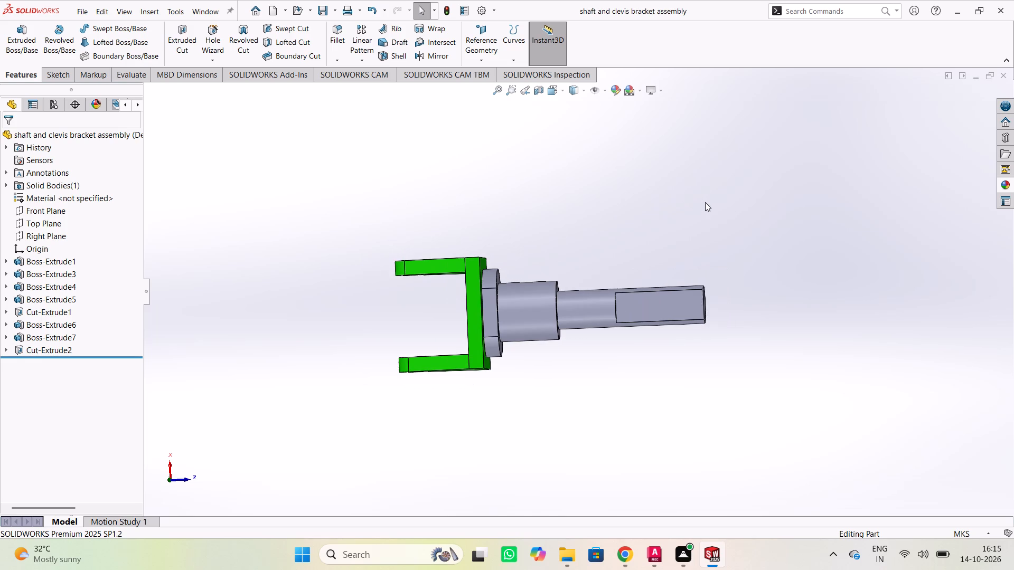
scroll(705, 202, up, 1)
scroll(705, 202, down, 2)
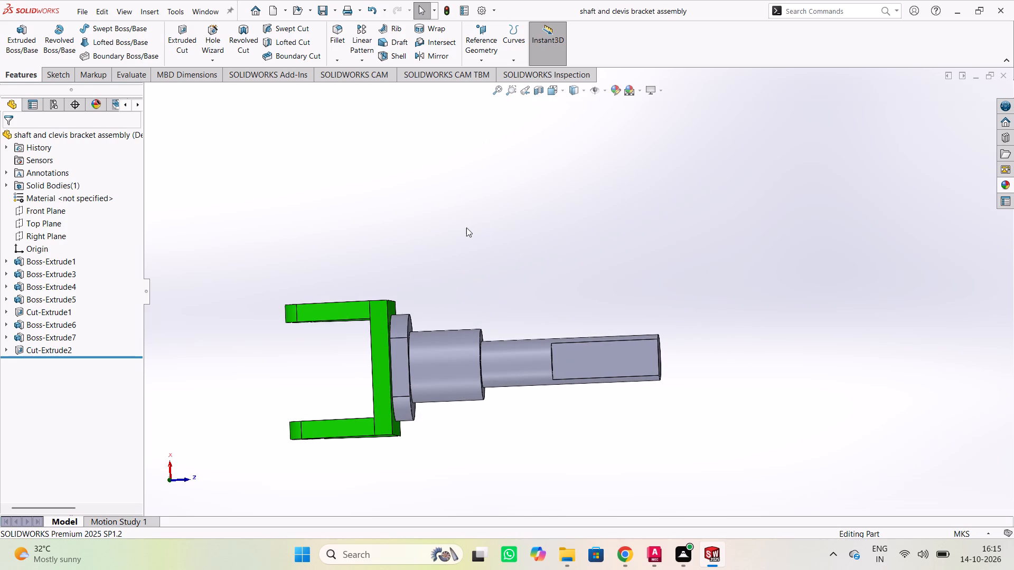
scroll(466, 227, down, 1)
scroll(466, 227, up, 2)
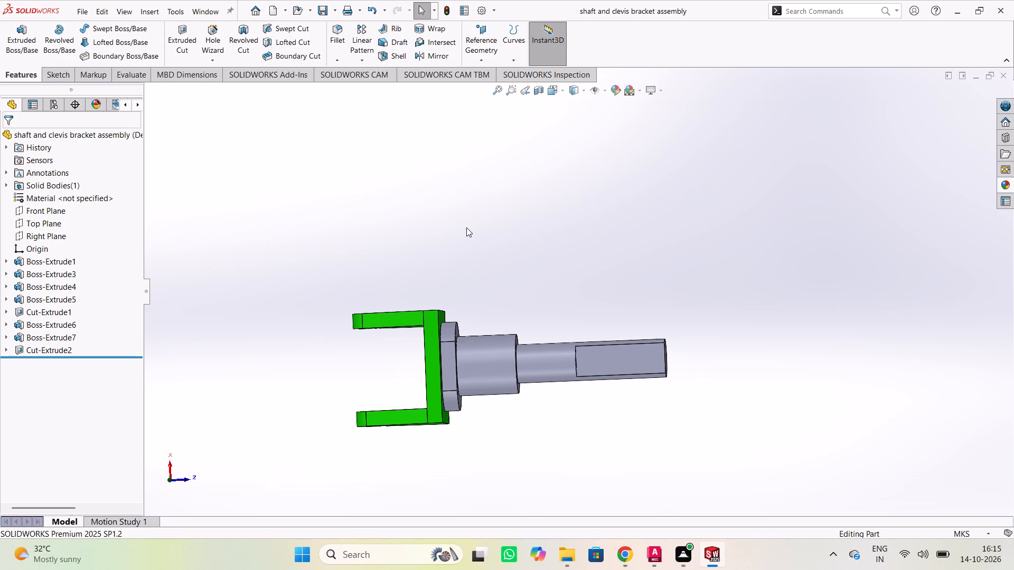
middle_drag(598, 299, 570, 317)
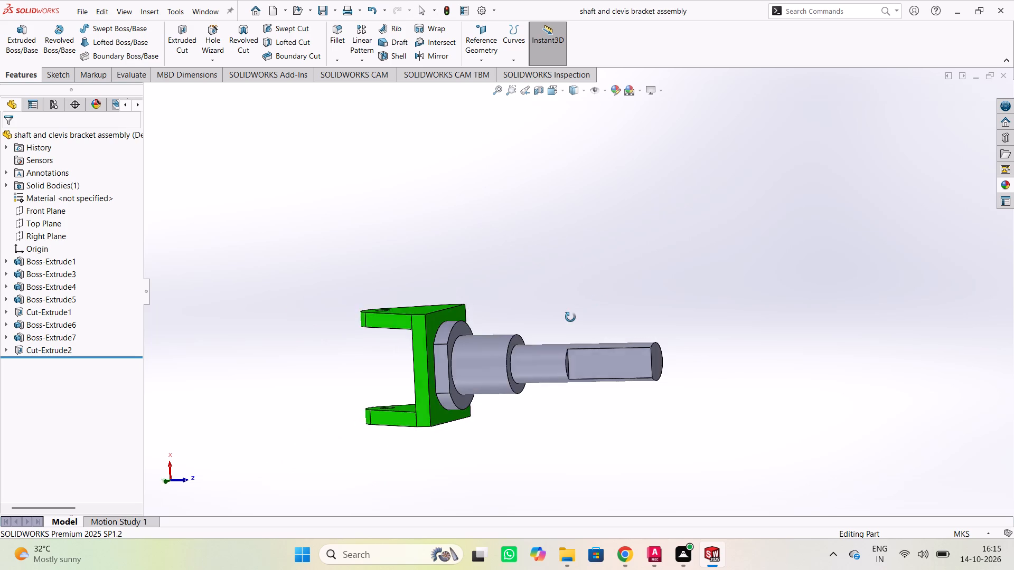
middle_drag(570, 317, 532, 294)
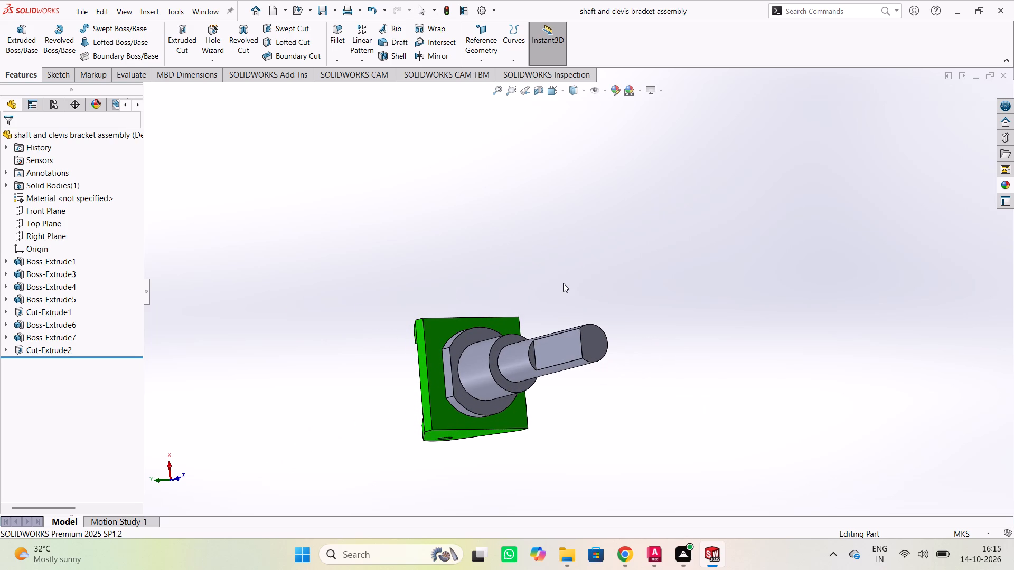
middle_drag(581, 281, 527, 288)
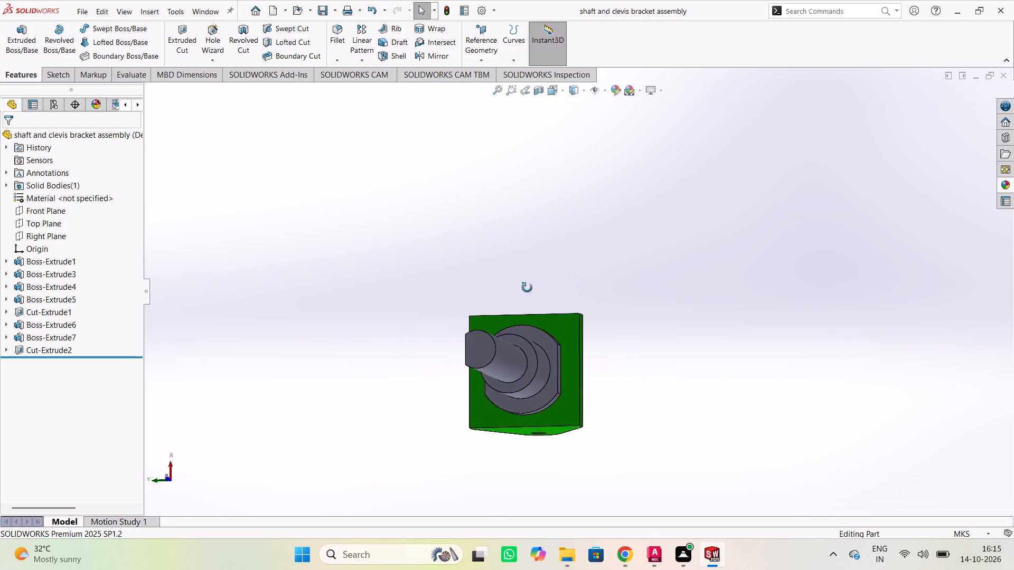
middle_drag(527, 288, 377, 300)
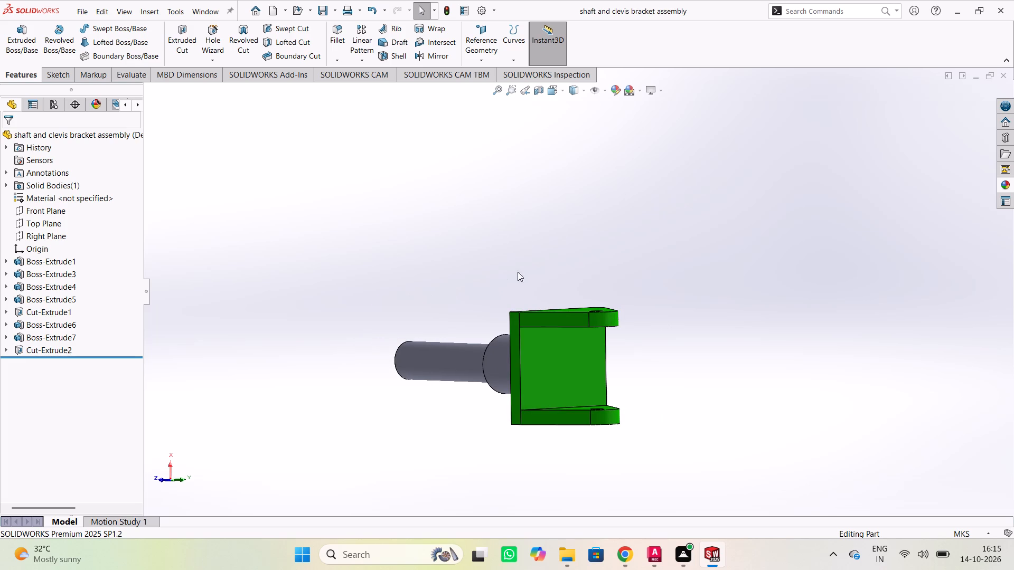
middle_drag(573, 272, 447, 274)
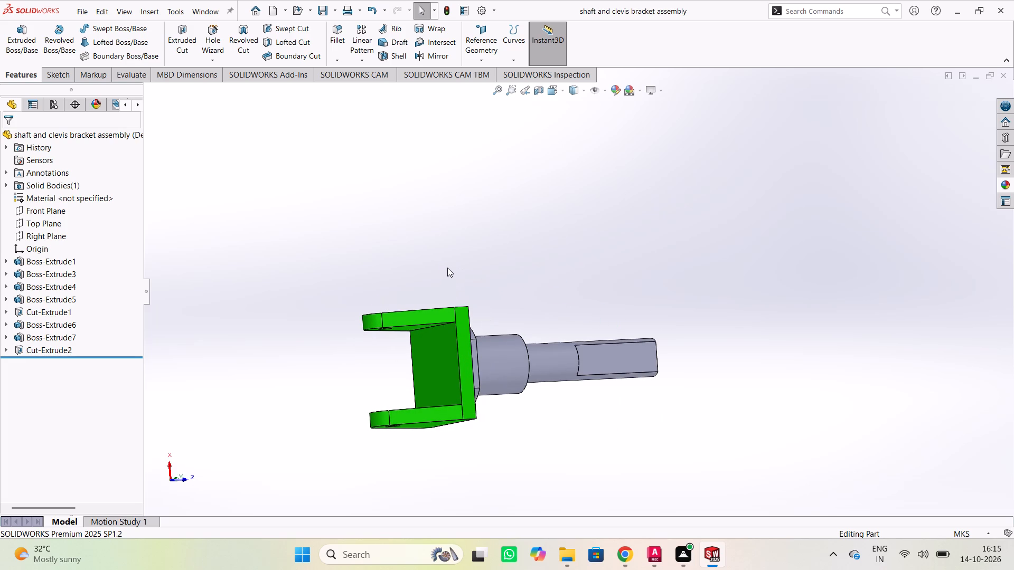
middle_drag(528, 262, 431, 254)
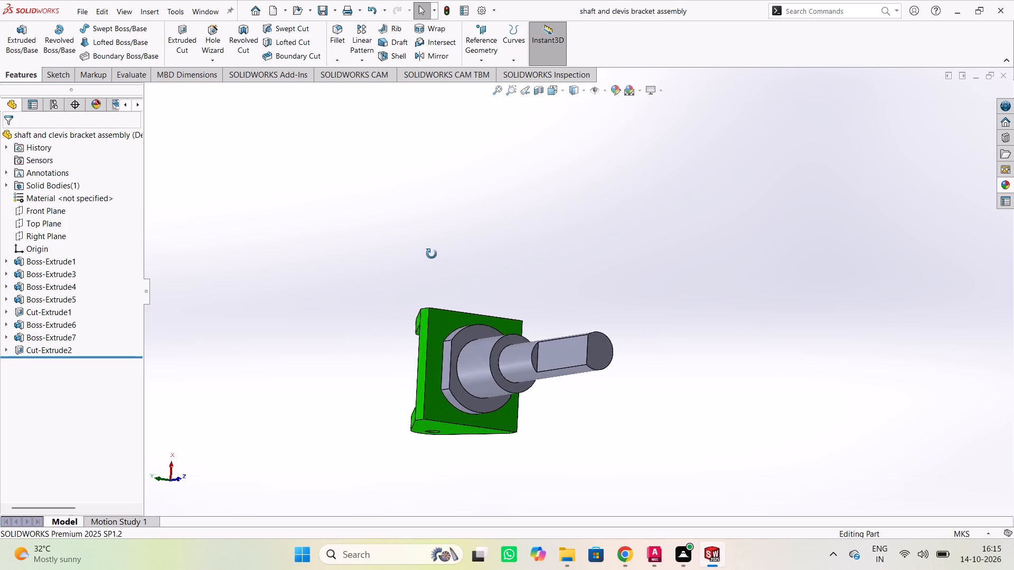
middle_drag(431, 254, 402, 253)
middle_drag(494, 284, 413, 279)
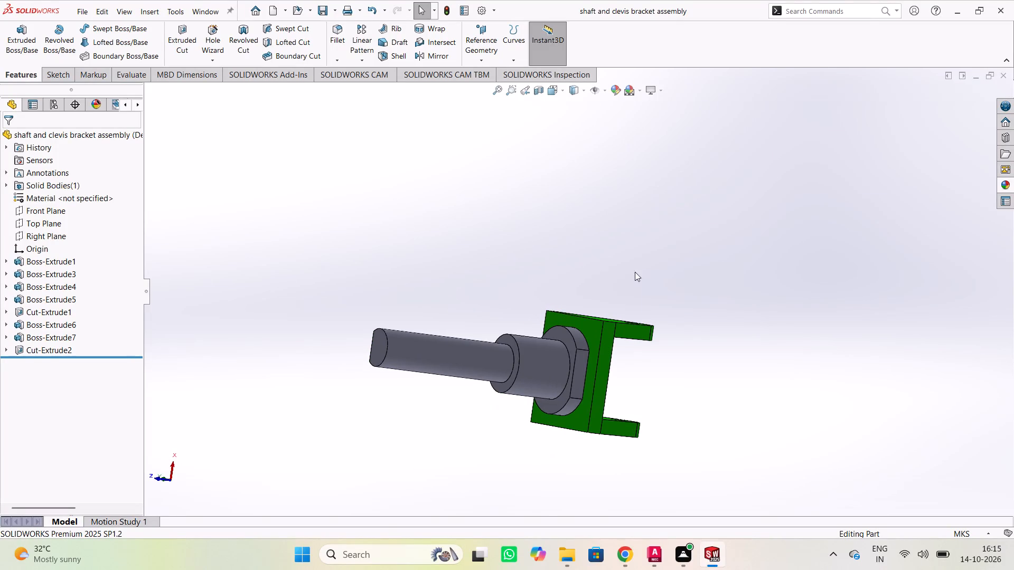
middle_drag(665, 264, 509, 263)
middle_drag(604, 269, 604, 269)
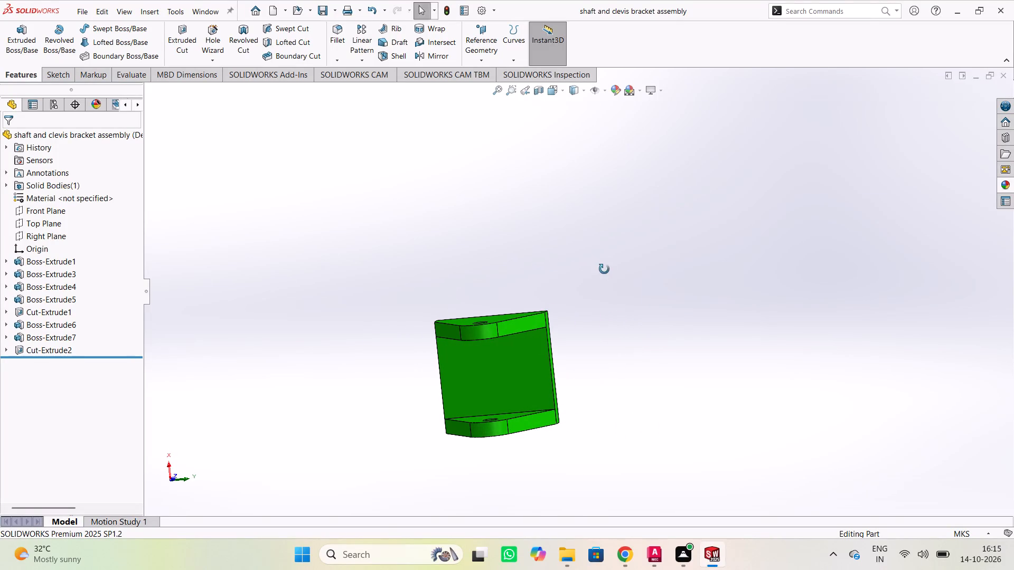
middle_drag(604, 269, 473, 269)
middle_drag(464, 268, 452, 256)
middle_drag(494, 262, 537, 263)
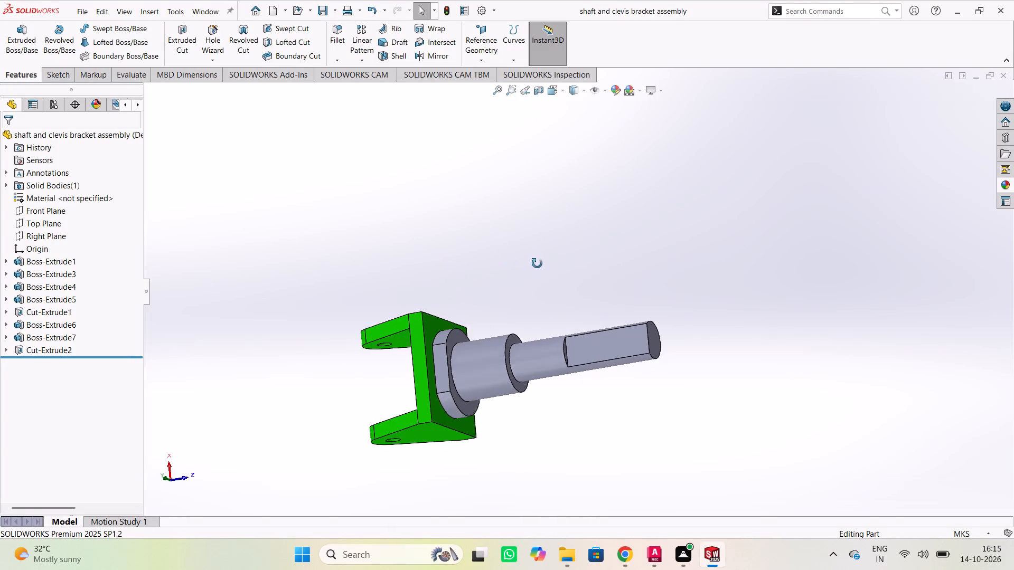
middle_drag(537, 263, 542, 263)
middle_drag(421, 207, 396, 286)
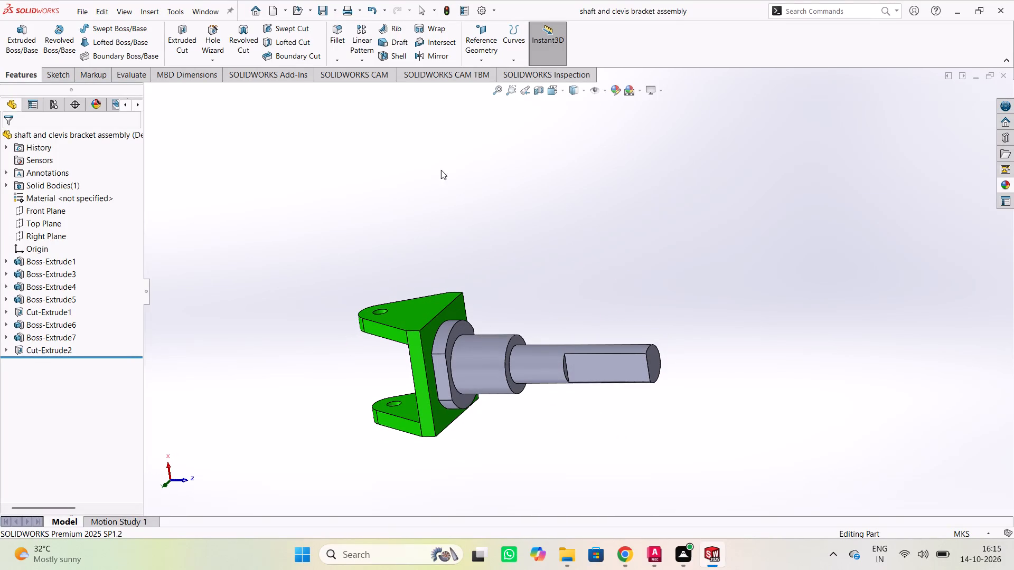
middle_drag(439, 180, 385, 280)
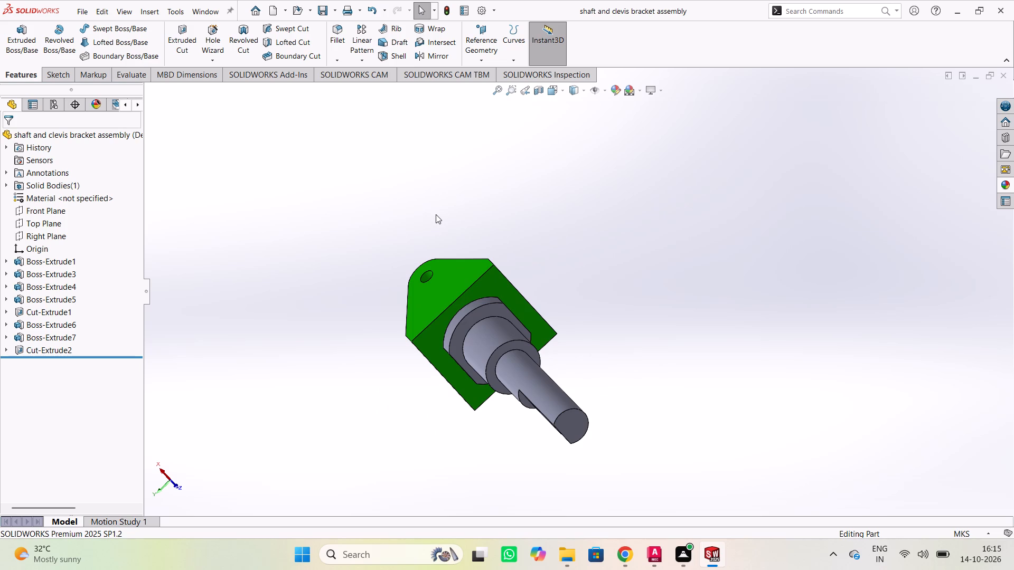
middle_drag(447, 215, 352, 294)
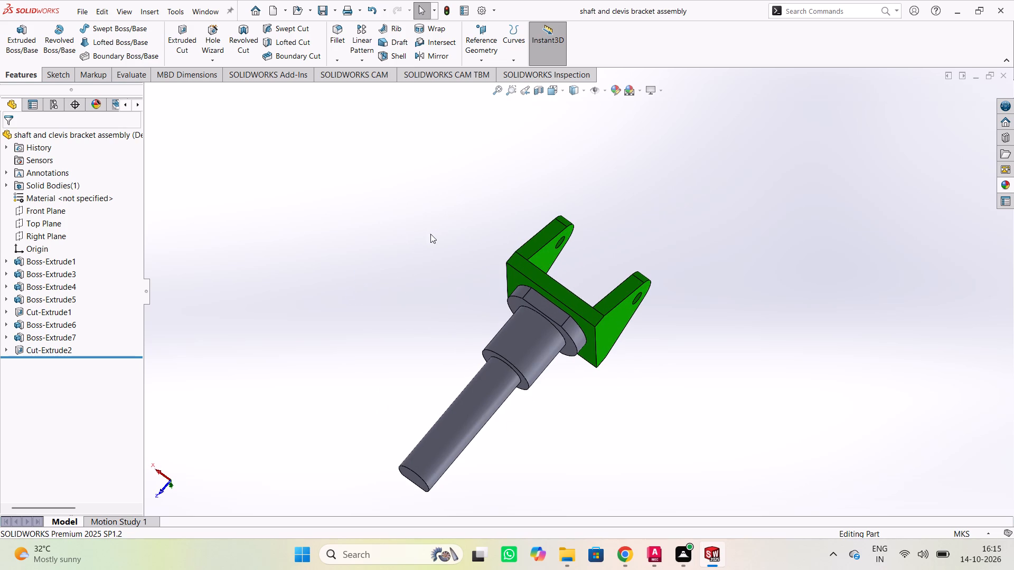
Examine the part obliquely and from both ends, covering the clevis lugs, the base plate's two faces and the shaft's end face.
middle_drag(507, 224, 409, 302)
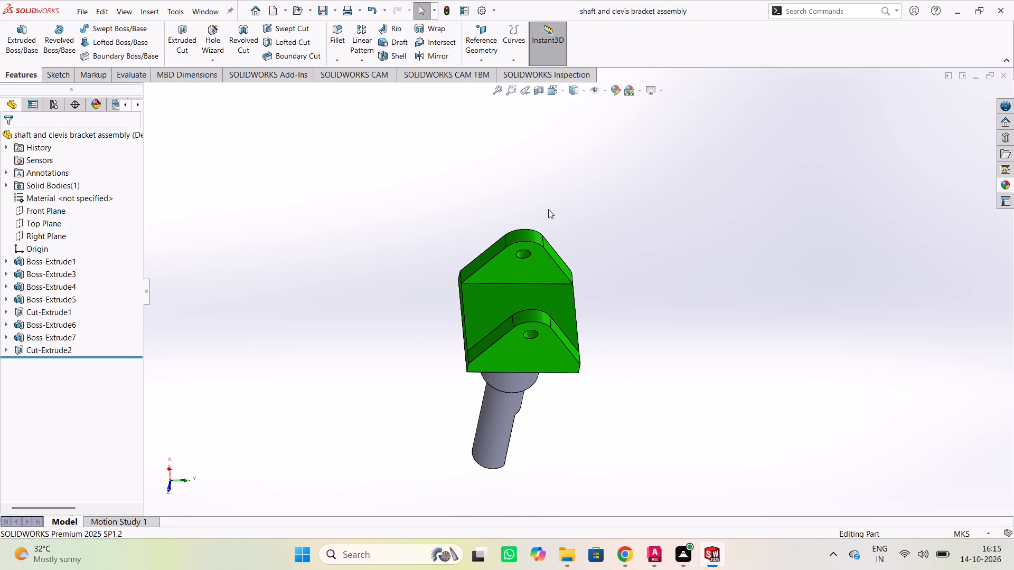
middle_drag(558, 205, 409, 251)
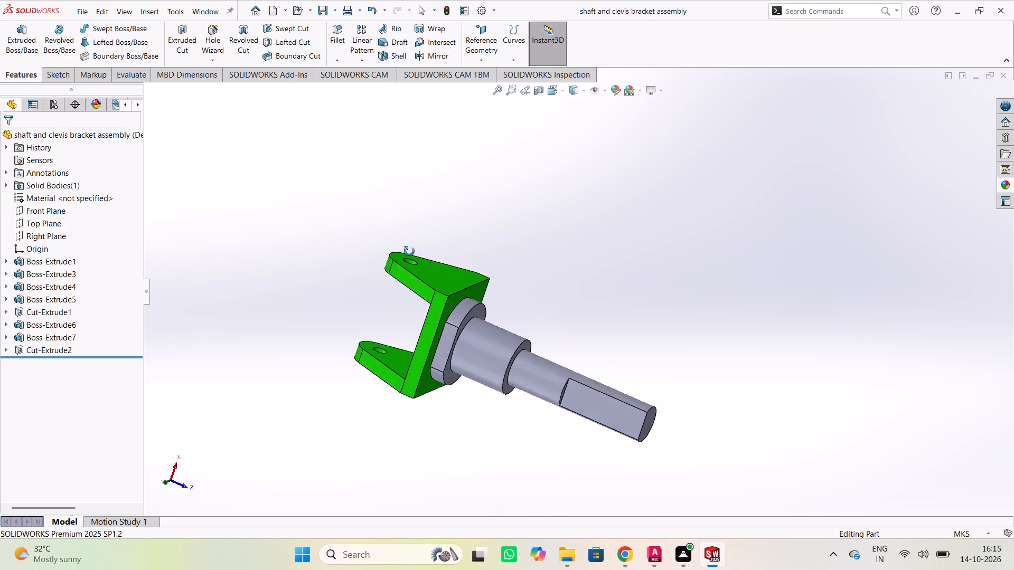
middle_drag(409, 251, 390, 255)
middle_drag(547, 236, 500, 269)
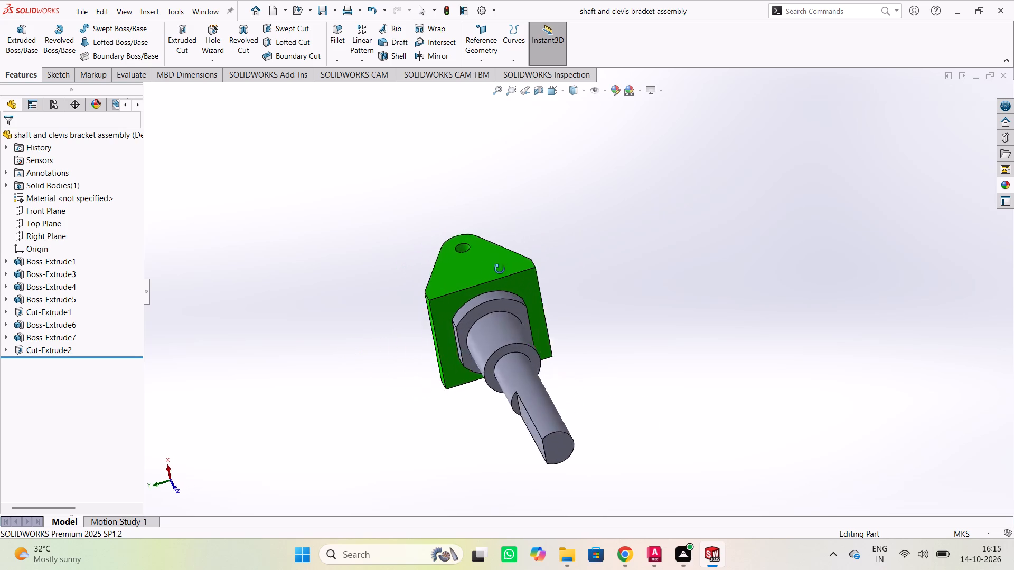
middle_drag(500, 269, 408, 288)
middle_drag(593, 189, 579, 201)
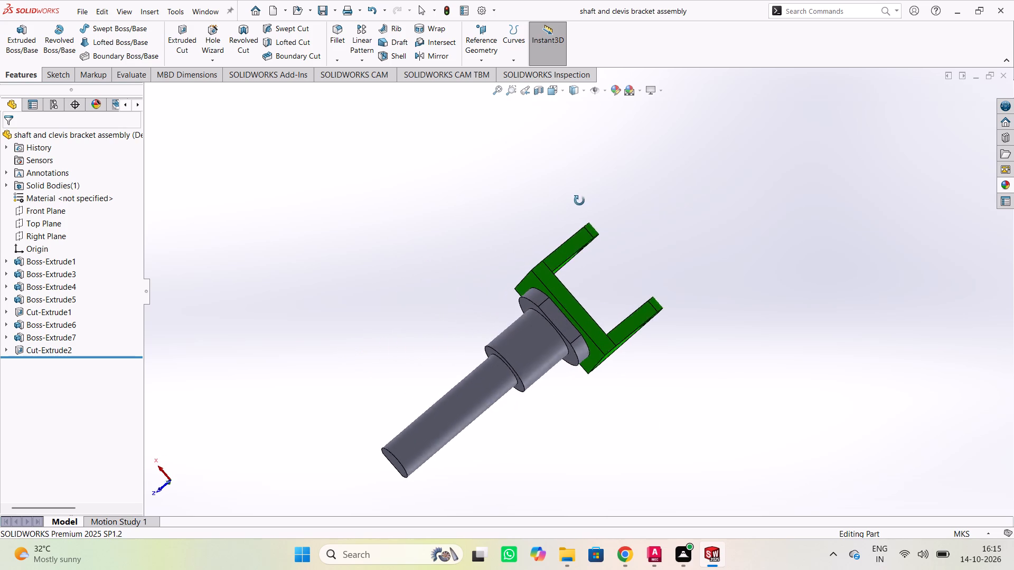
middle_drag(579, 201, 337, 315)
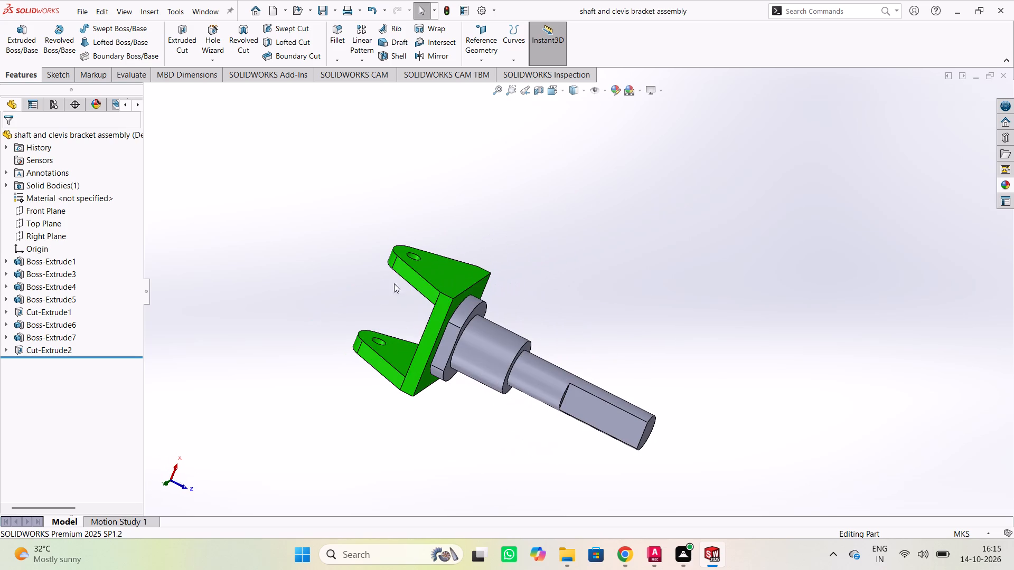
middle_drag(585, 234, 350, 380)
middle_drag(626, 180, 530, 288)
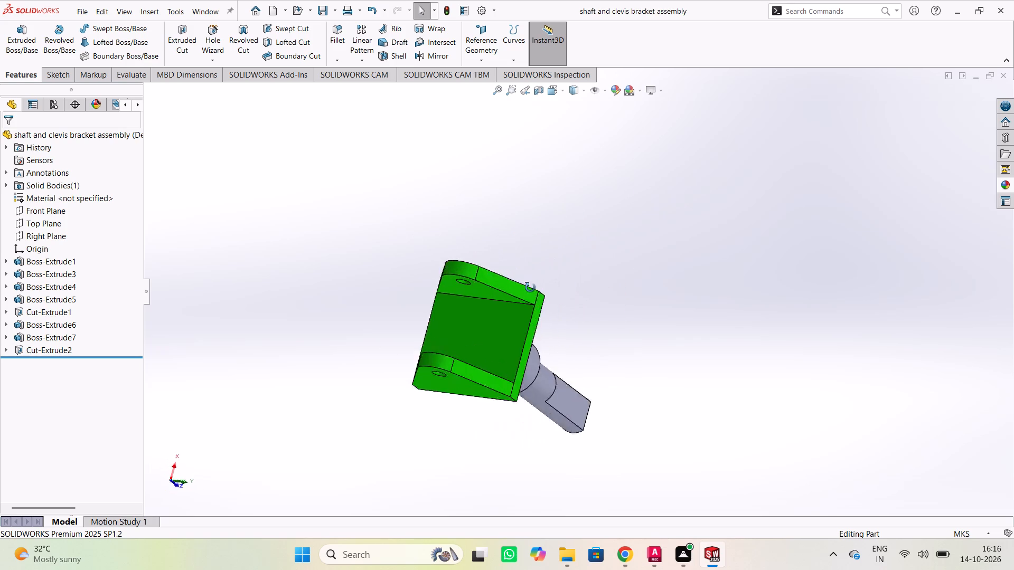
middle_drag(530, 288, 373, 344)
middle_drag(599, 265, 597, 270)
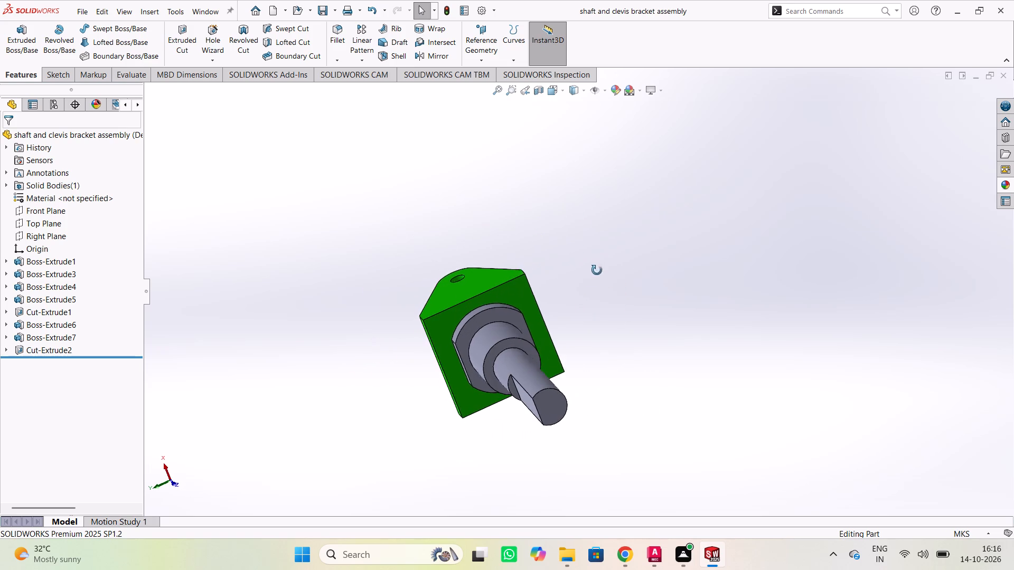
middle_drag(597, 270, 374, 439)
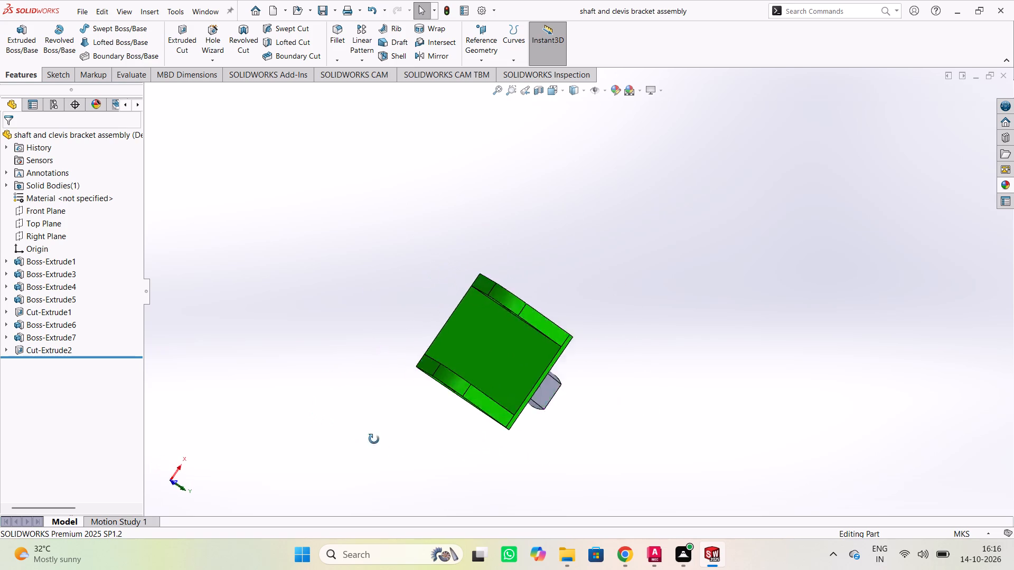
middle_drag(374, 439, 588, 436)
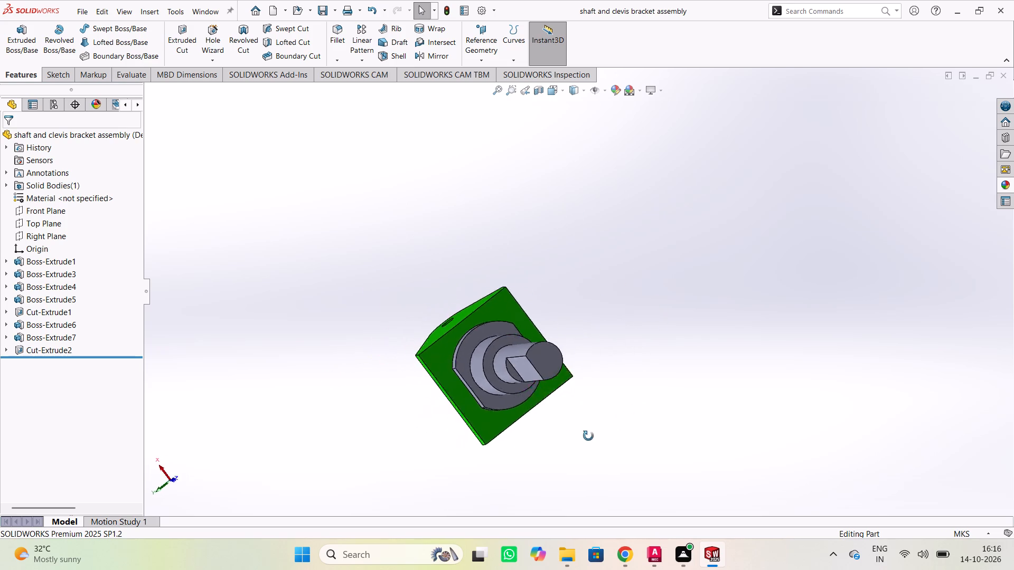
middle_drag(588, 436, 328, 289)
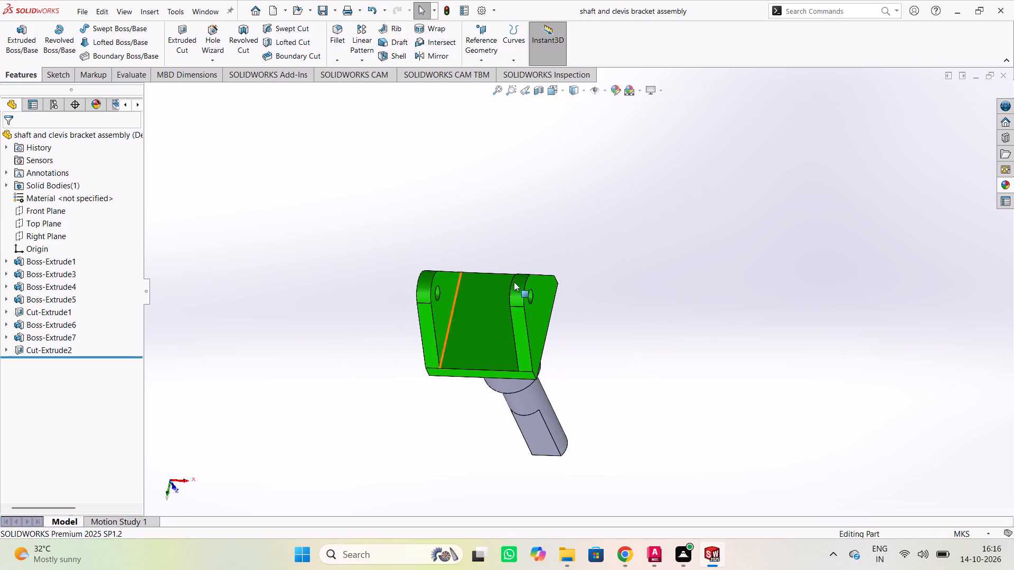
Inspect the part from the shaft end and the clevis end, checking the stepped shaft, collar flats and lug holes.
middle_drag(640, 282, 368, 365)
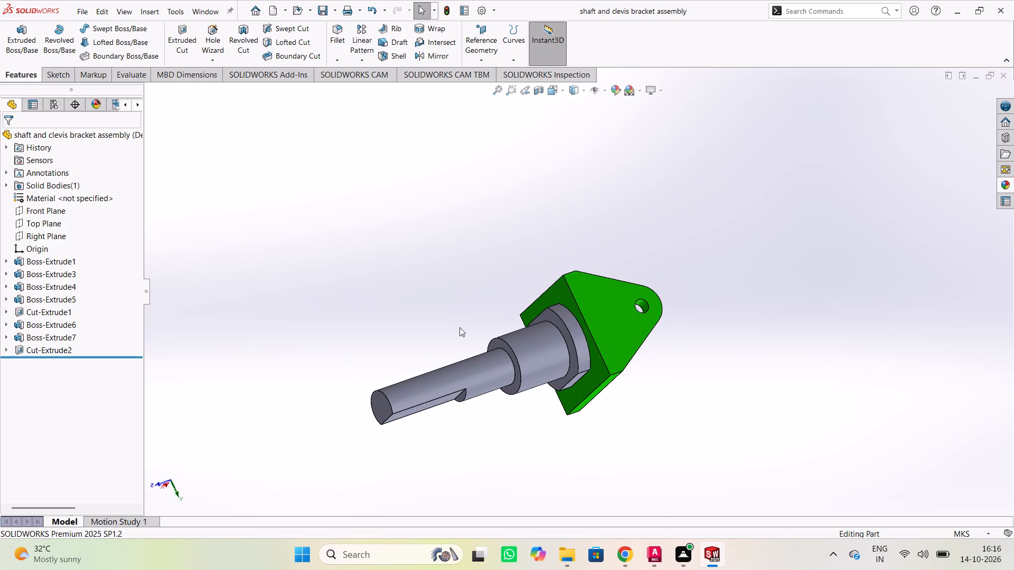
middle_drag(711, 291, 610, 320)
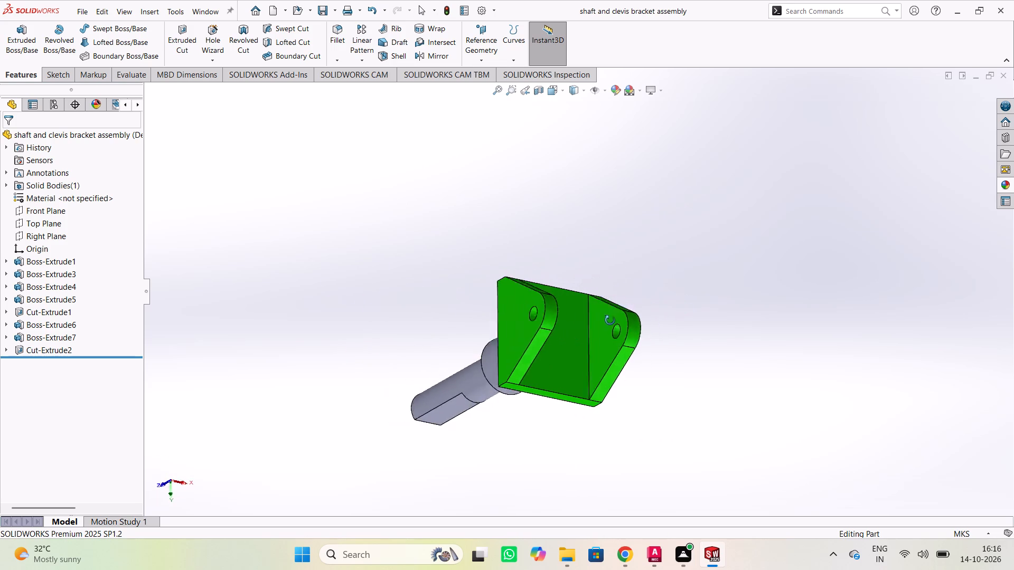
middle_drag(610, 320, 312, 338)
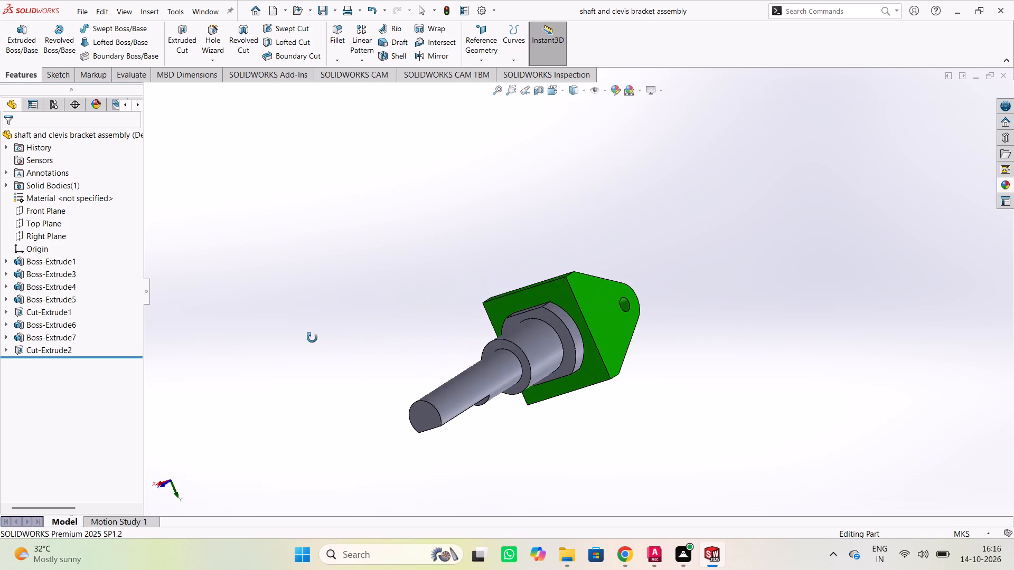
middle_drag(312, 338, 237, 246)
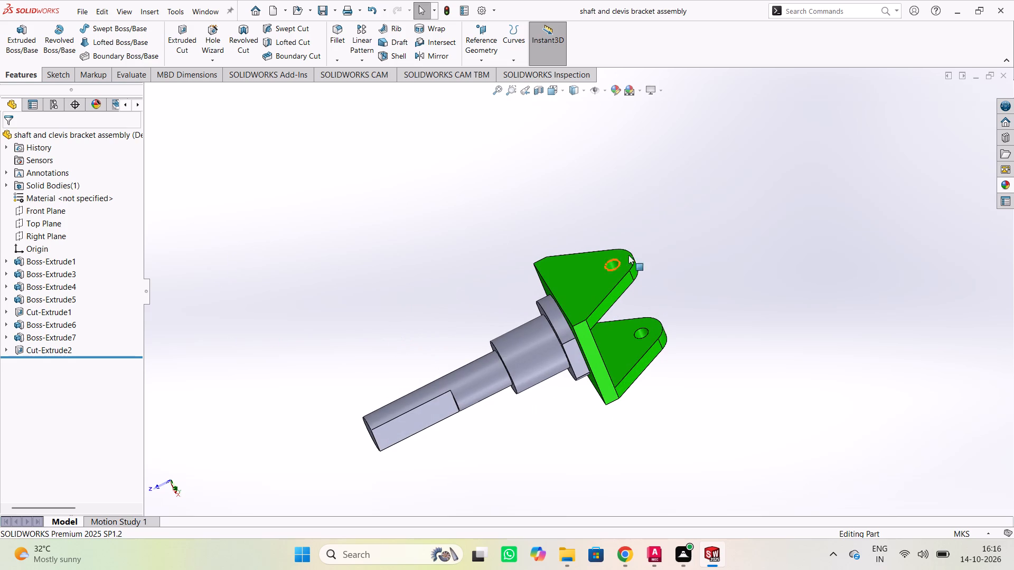
middle_drag(693, 211, 599, 345)
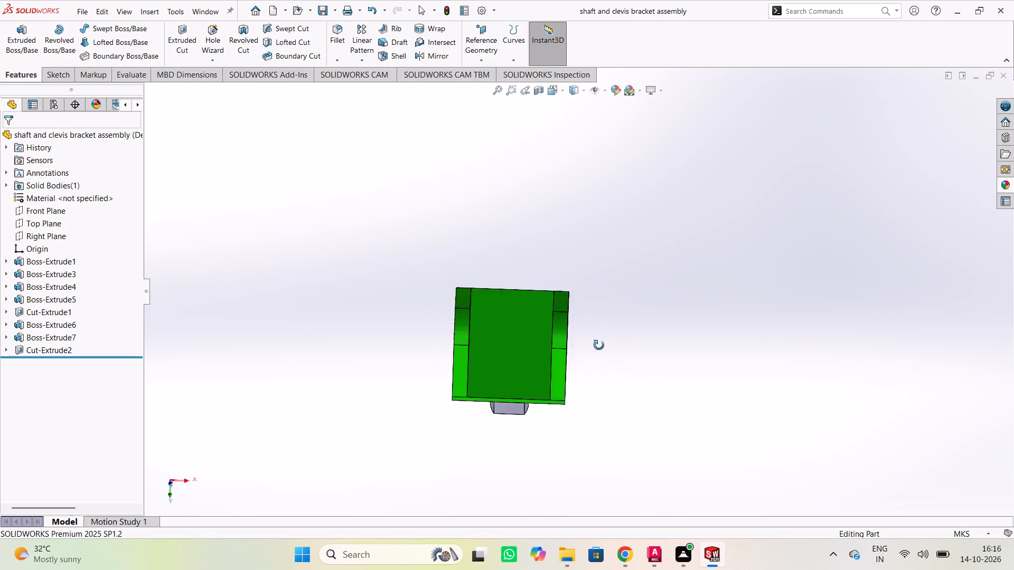
middle_drag(599, 345, 352, 348)
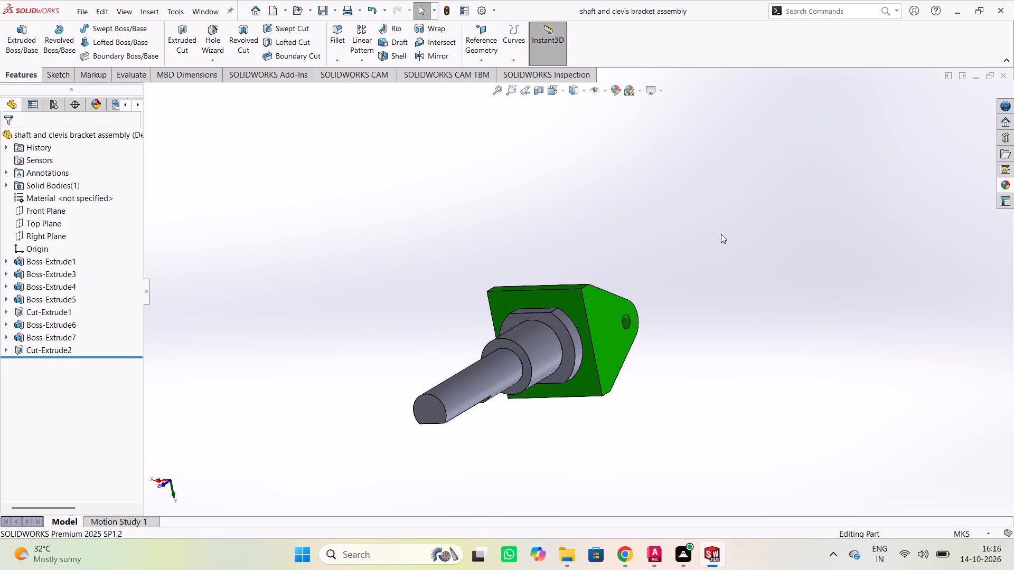
middle_drag(736, 229, 624, 225)
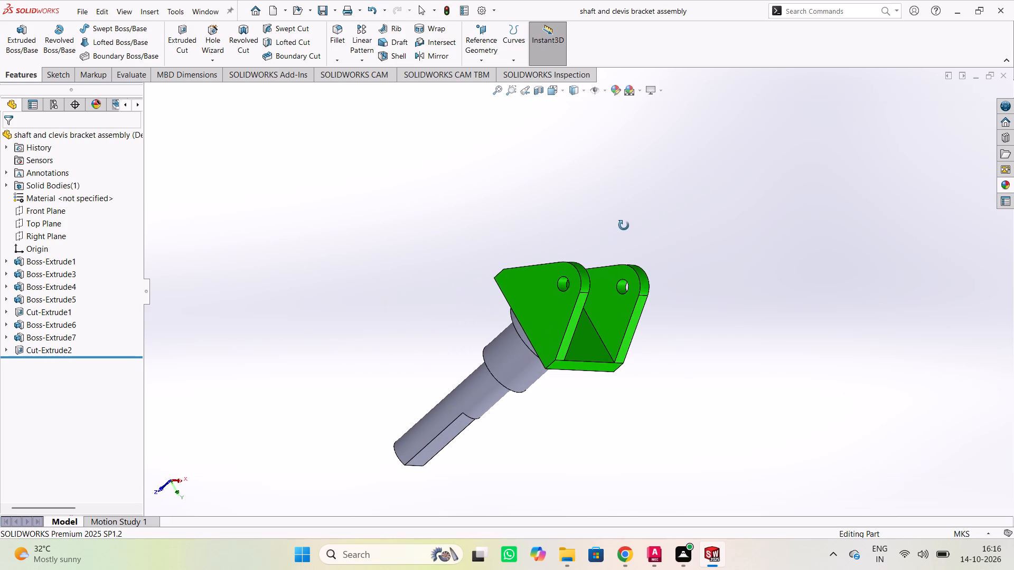
Examine the part with the clevis uppermost, going around the lugs, the flatted collar and the flat on the shaft's end.
middle_drag(624, 225, 331, 365)
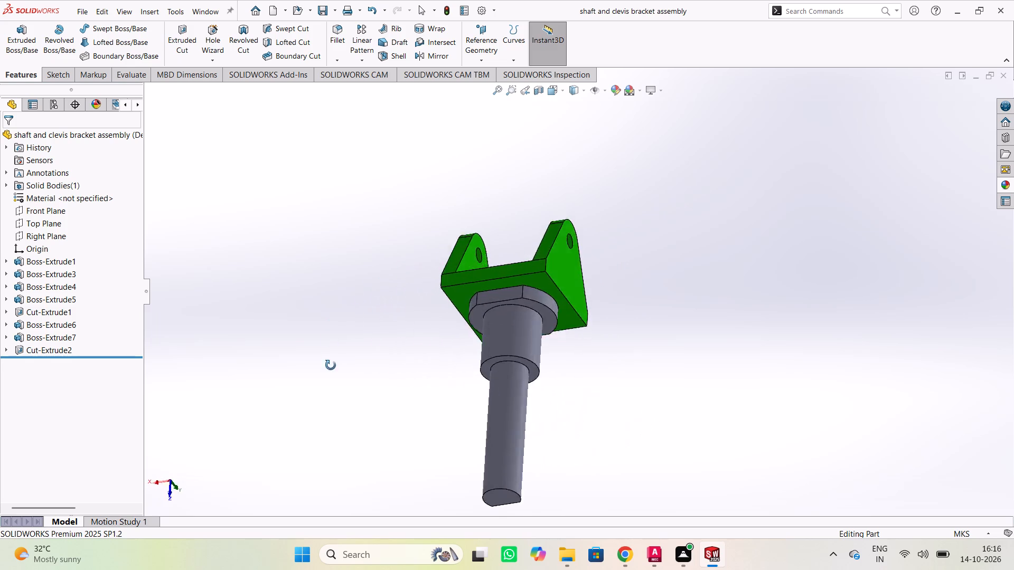
middle_drag(331, 365, 614, 429)
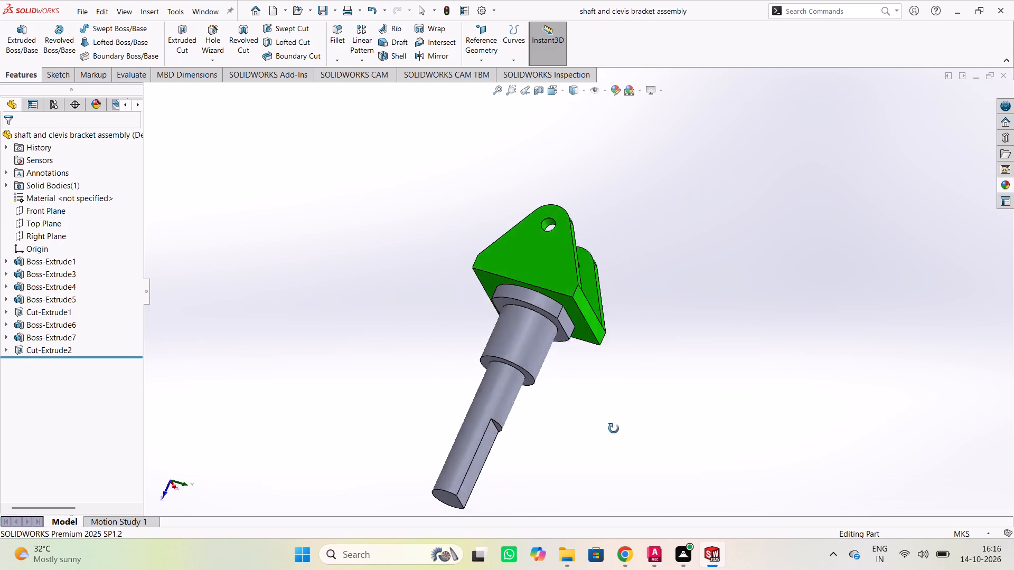
middle_drag(614, 429, 391, 394)
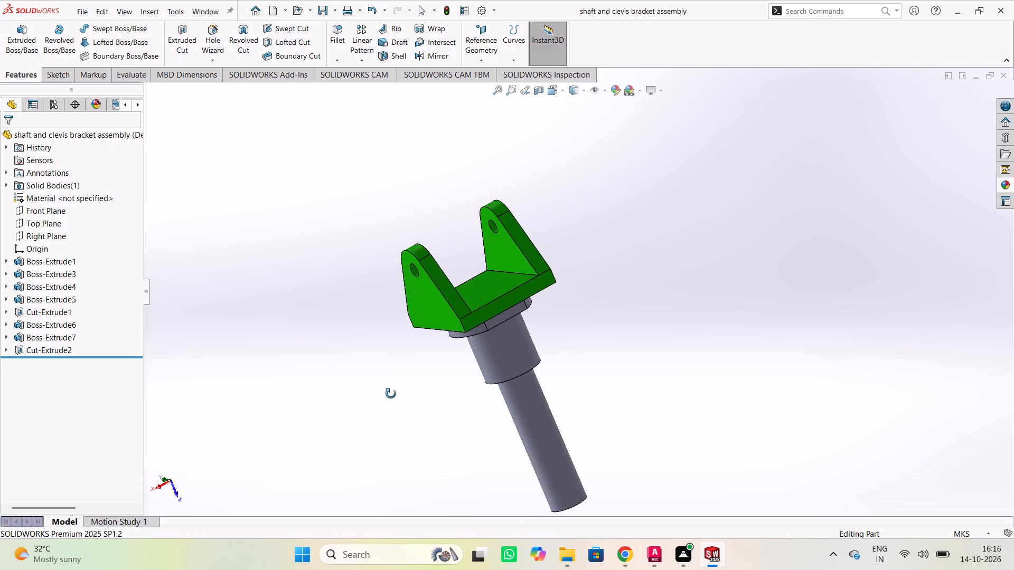
middle_drag(391, 394, 401, 373)
middle_drag(691, 179, 625, 234)
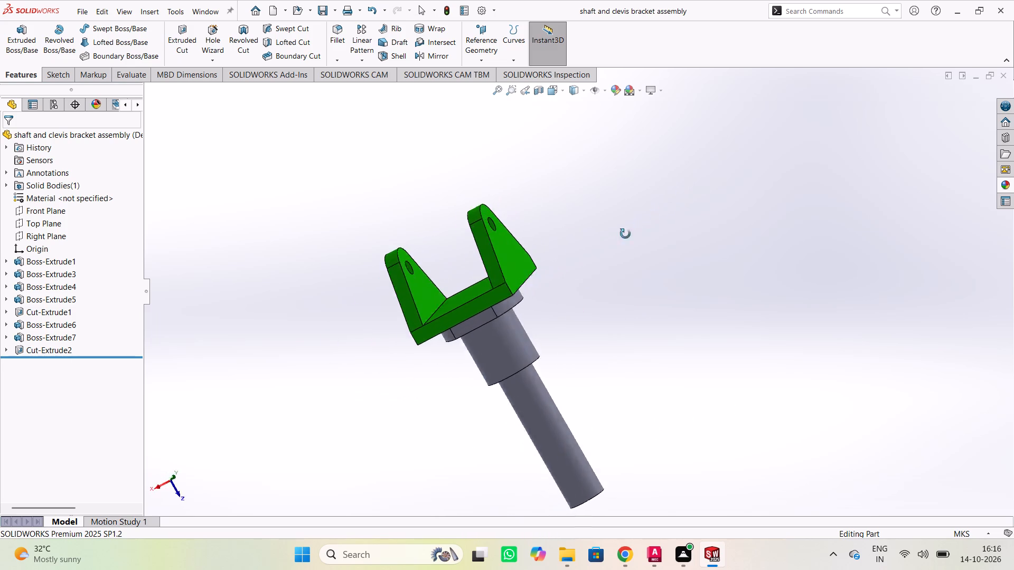
middle_drag(625, 234, 344, 267)
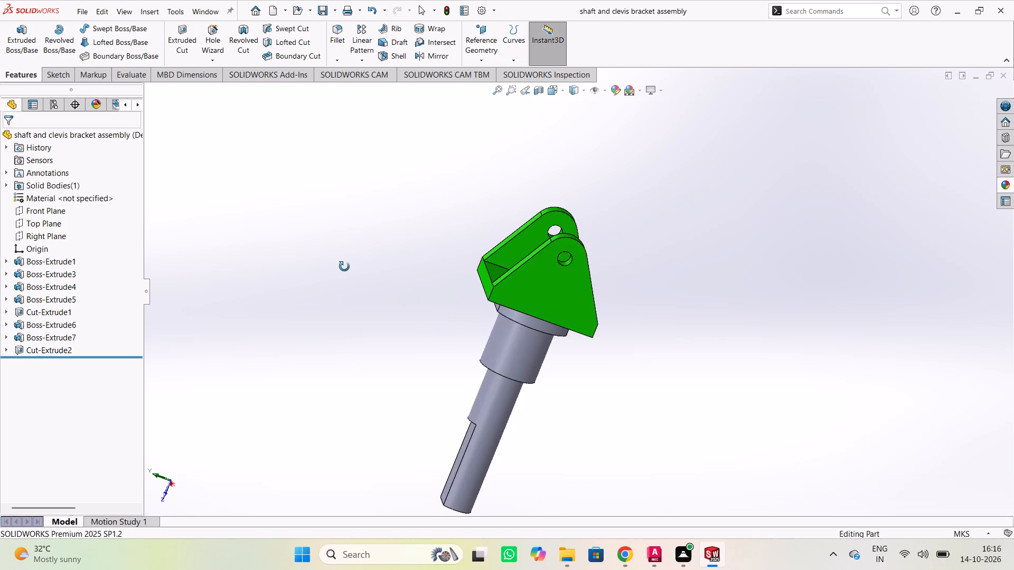
middle_drag(344, 267, 329, 189)
middle_drag(700, 174, 452, 220)
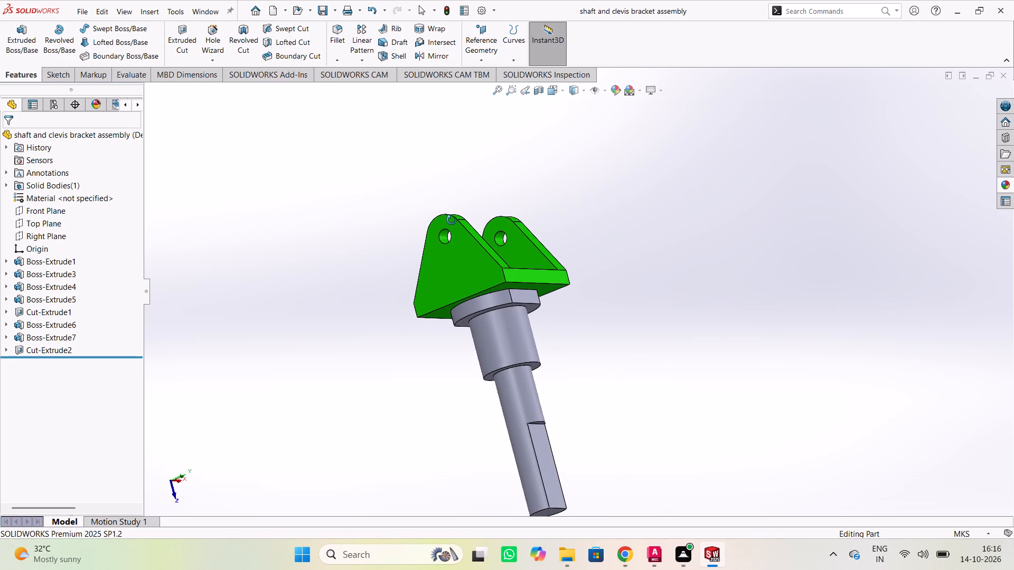
middle_drag(452, 220, 450, 221)
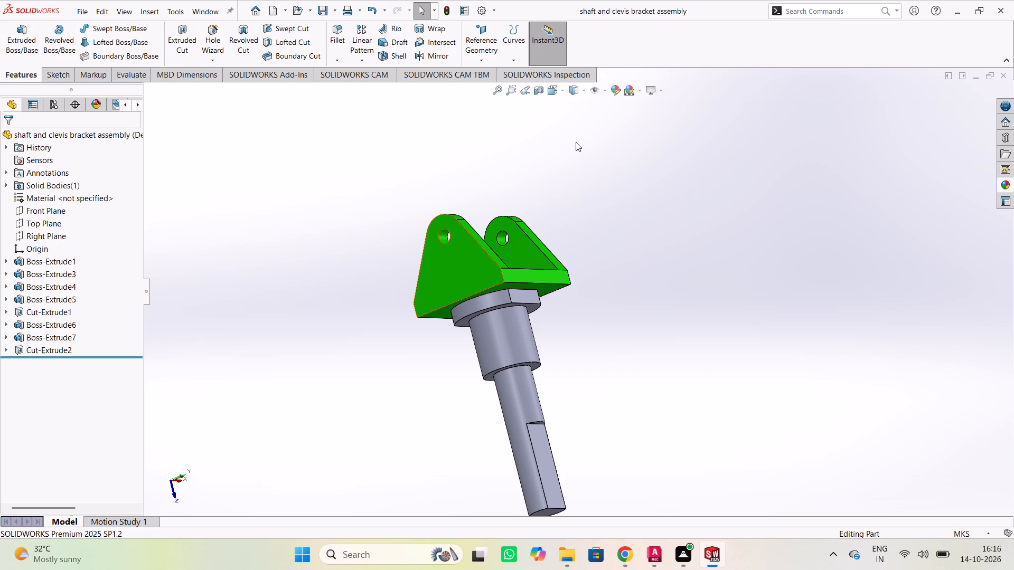
middle_drag(585, 139, 509, 251)
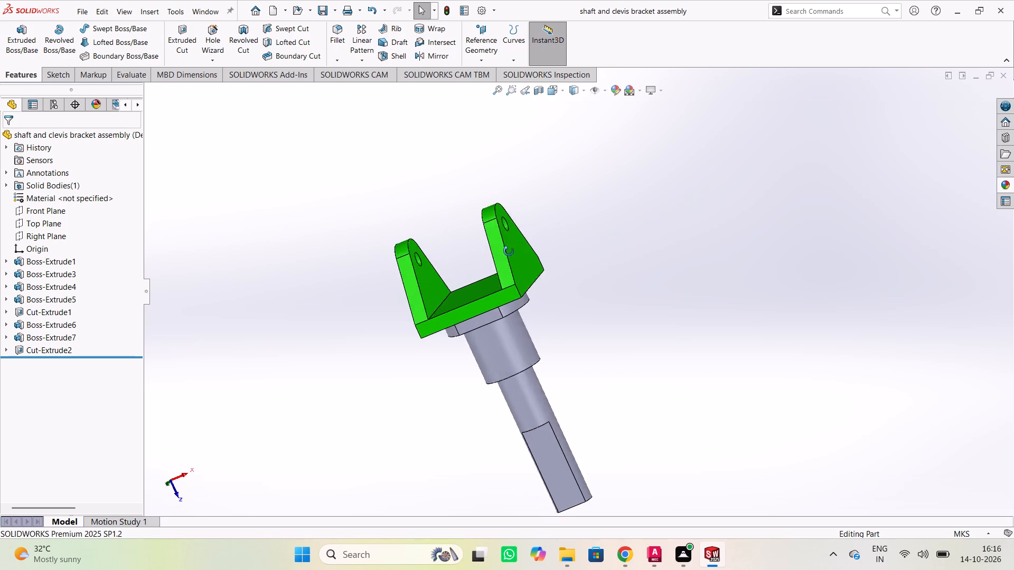
middle_drag(509, 251, 327, 289)
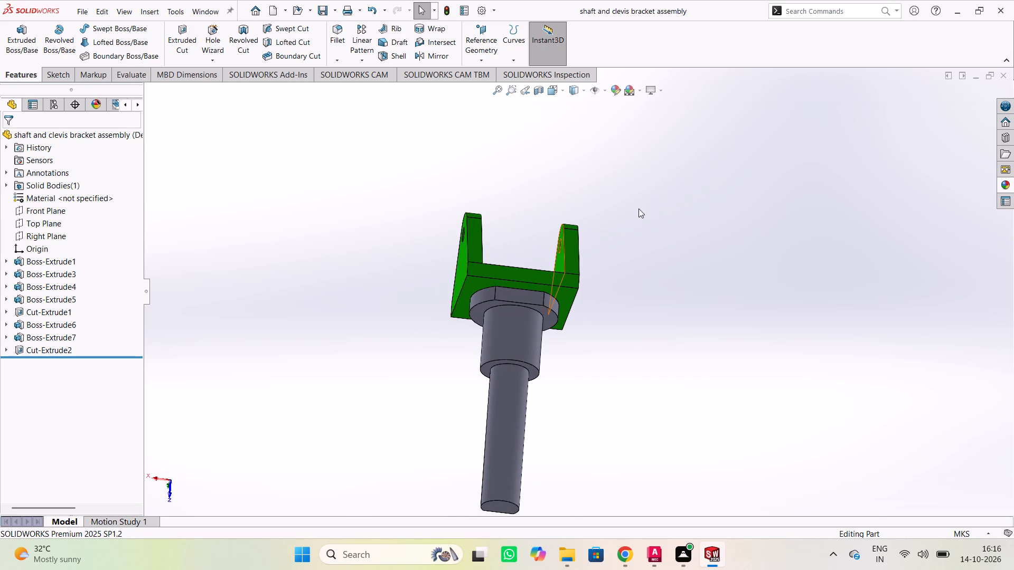
Inspect the clevis around the shaft axis, checking the lug profile, the alignment of the lug holes and the gap between the lugs.
middle_drag(682, 208, 542, 249)
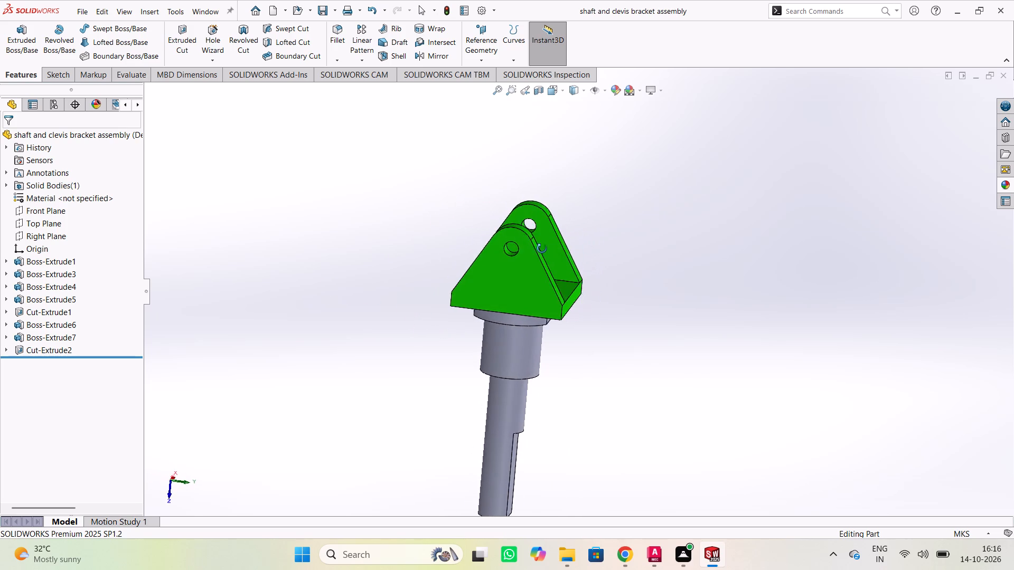
middle_drag(542, 249, 532, 169)
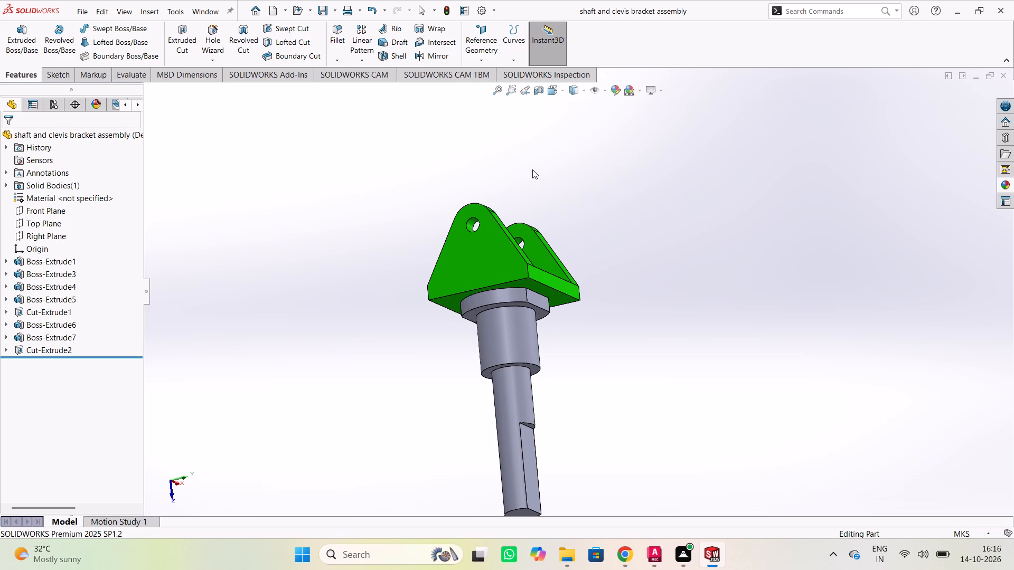
middle_drag(642, 196, 551, 268)
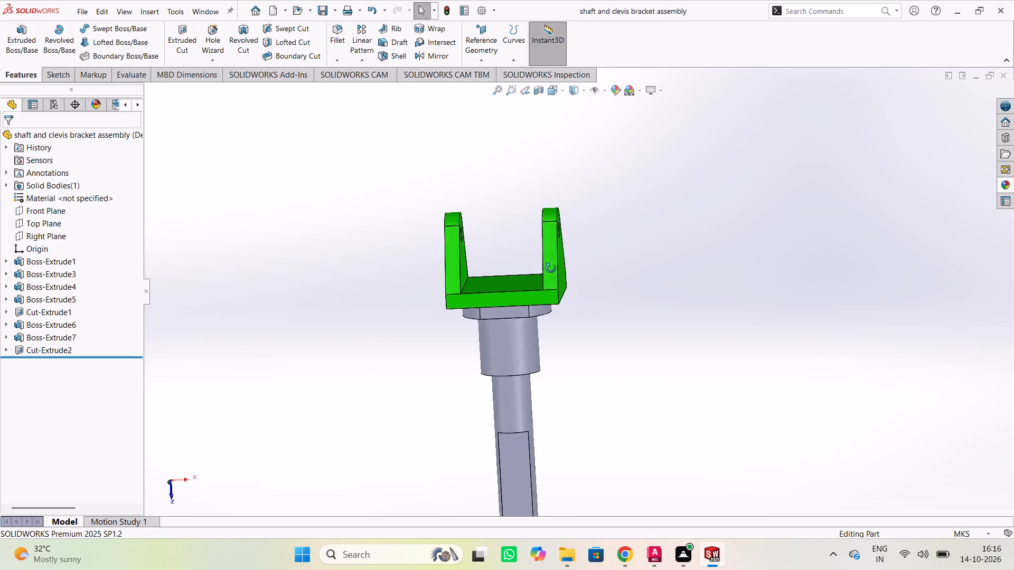
middle_drag(551, 268, 339, 331)
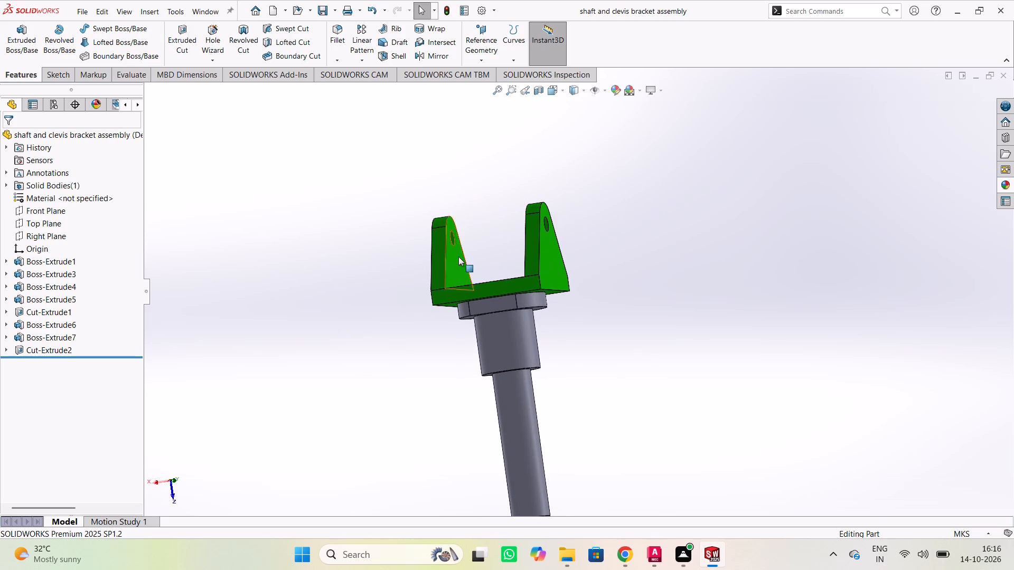
middle_drag(610, 196, 611, 208)
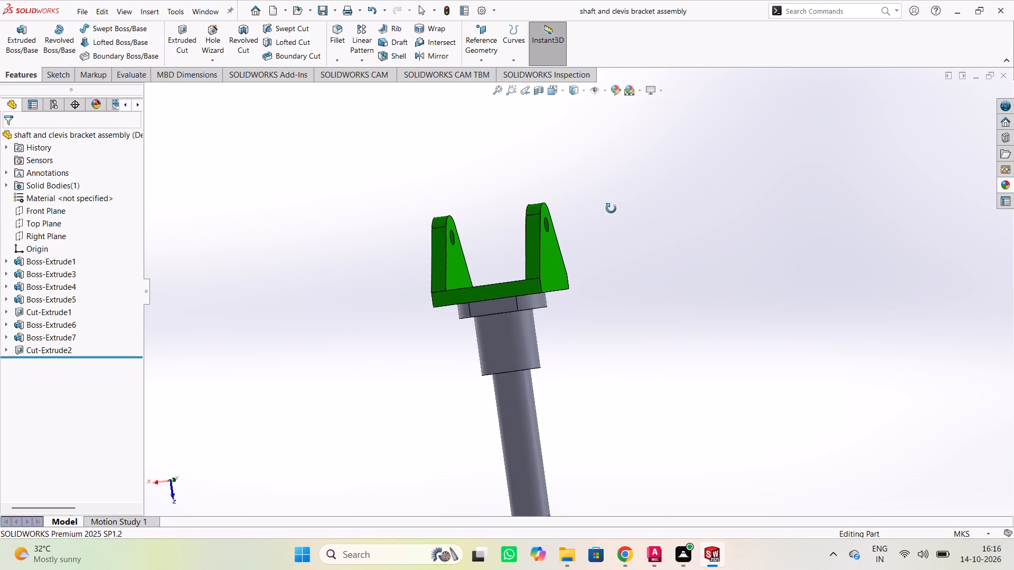
middle_drag(611, 208, 367, 304)
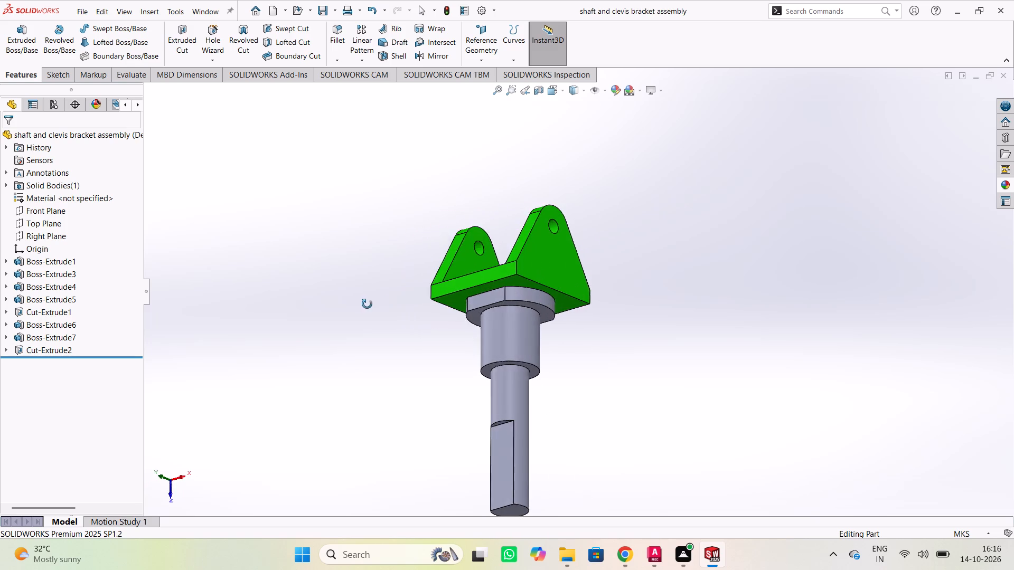
middle_drag(367, 304, 352, 308)
middle_drag(621, 202, 599, 245)
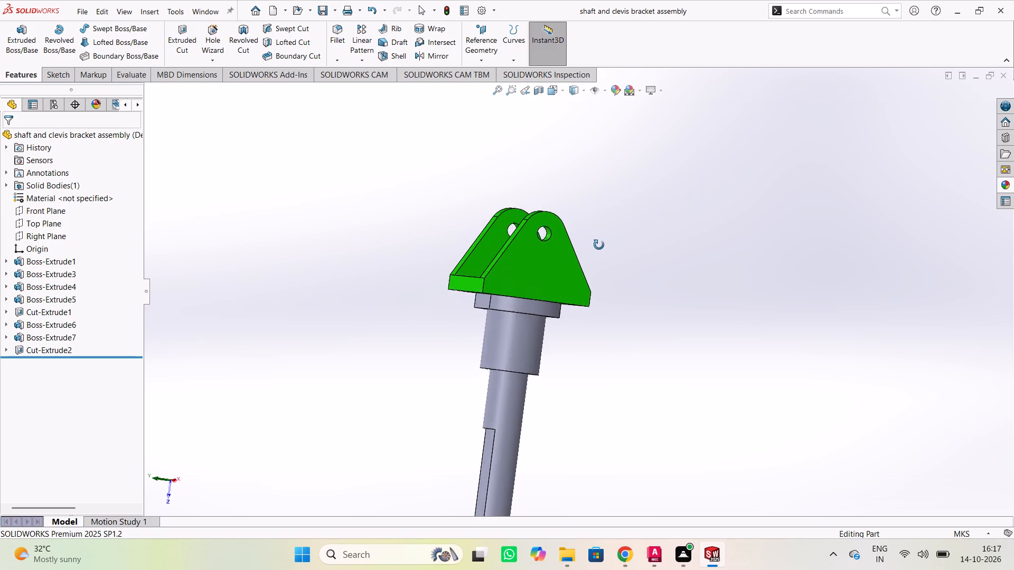
middle_drag(599, 245, 577, 240)
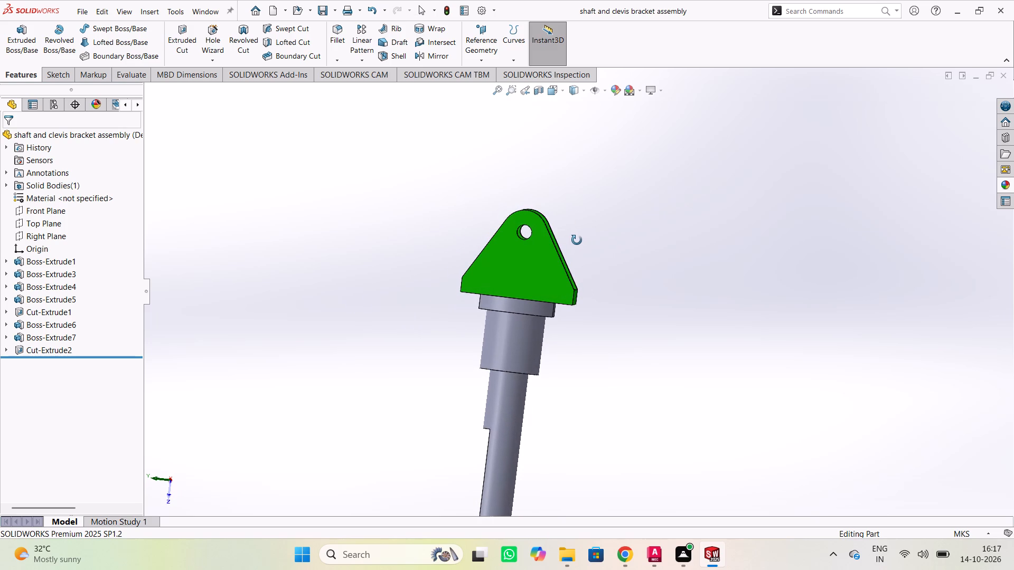
middle_drag(577, 240, 578, 242)
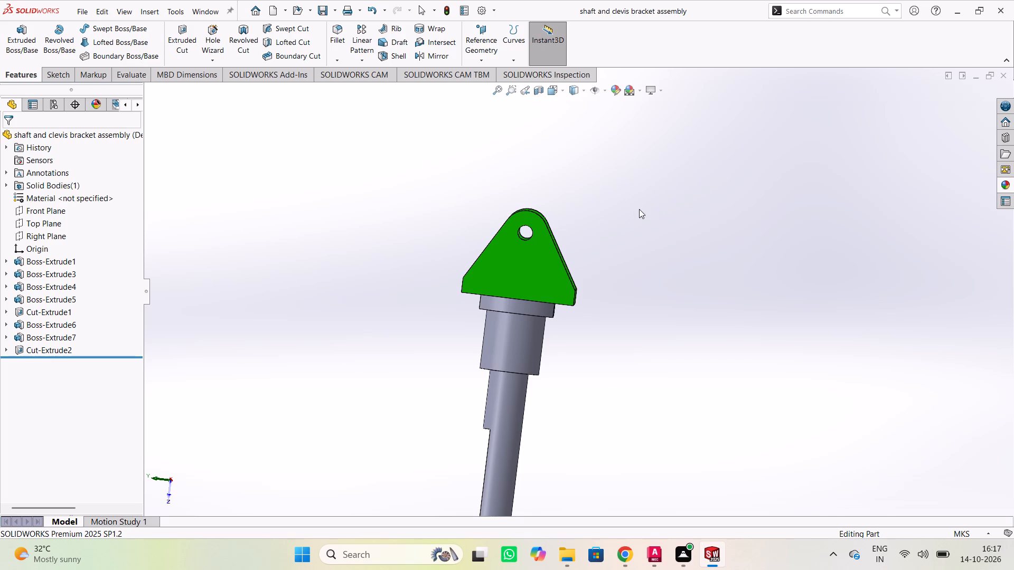
Examine the part with the clevis uppermost, covering both lugs, the base plate's two faces and the flatted collar.
middle_drag(661, 197, 520, 277)
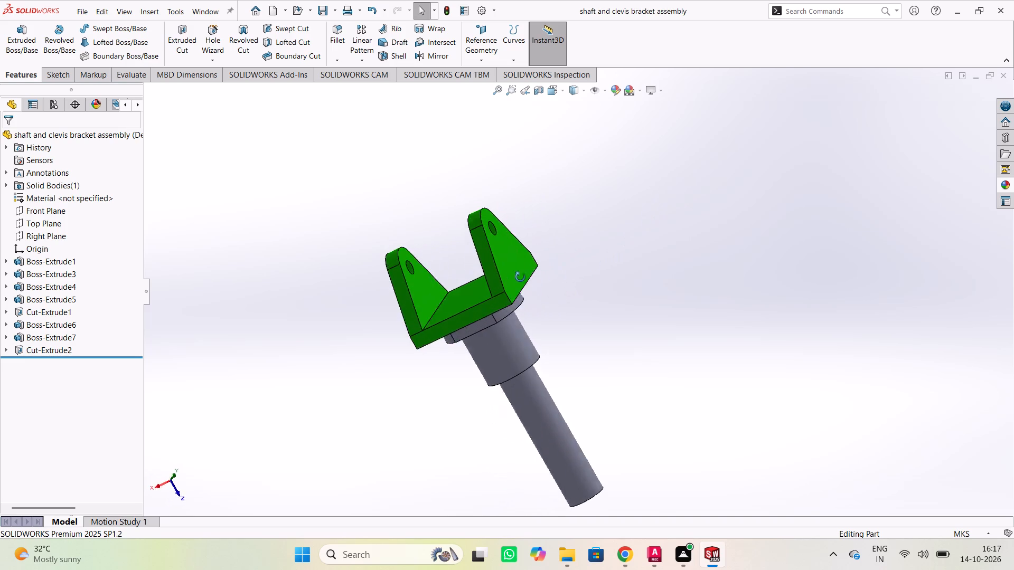
middle_drag(520, 277, 261, 278)
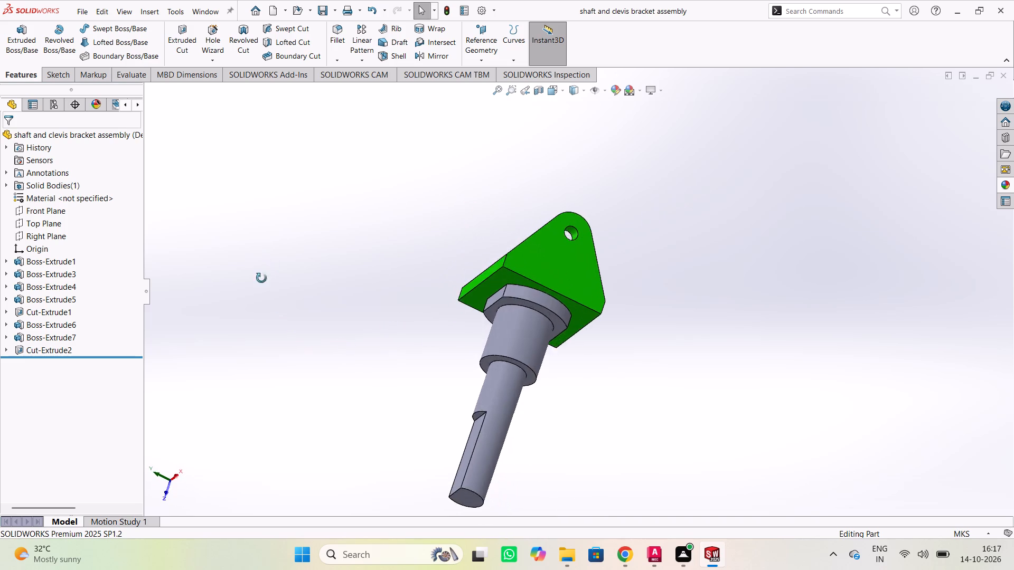
middle_drag(261, 278, 226, 386)
middle_drag(696, 218, 658, 263)
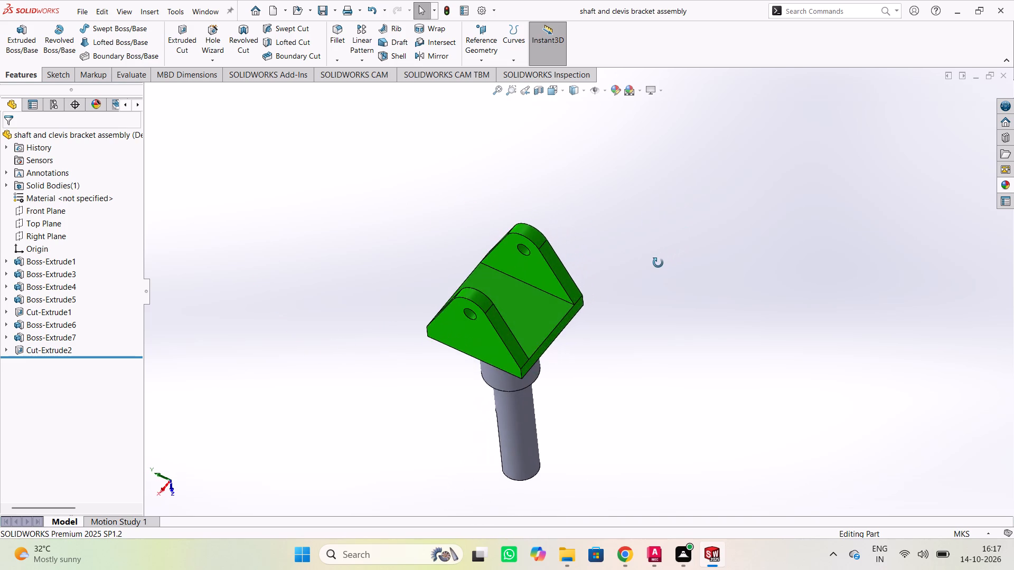
middle_drag(658, 263, 587, 244)
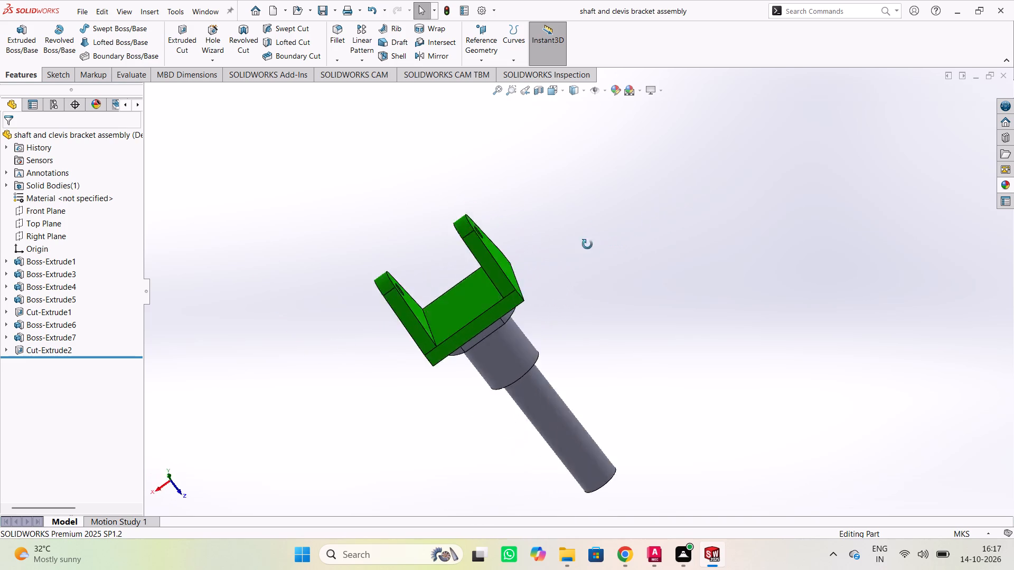
middle_drag(587, 244, 451, 306)
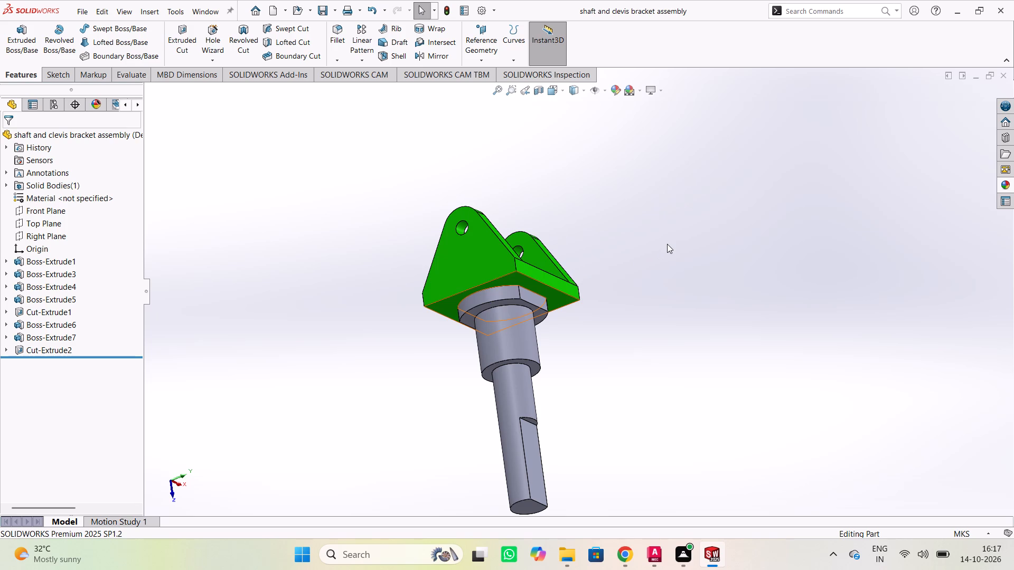
middle_drag(674, 234, 567, 294)
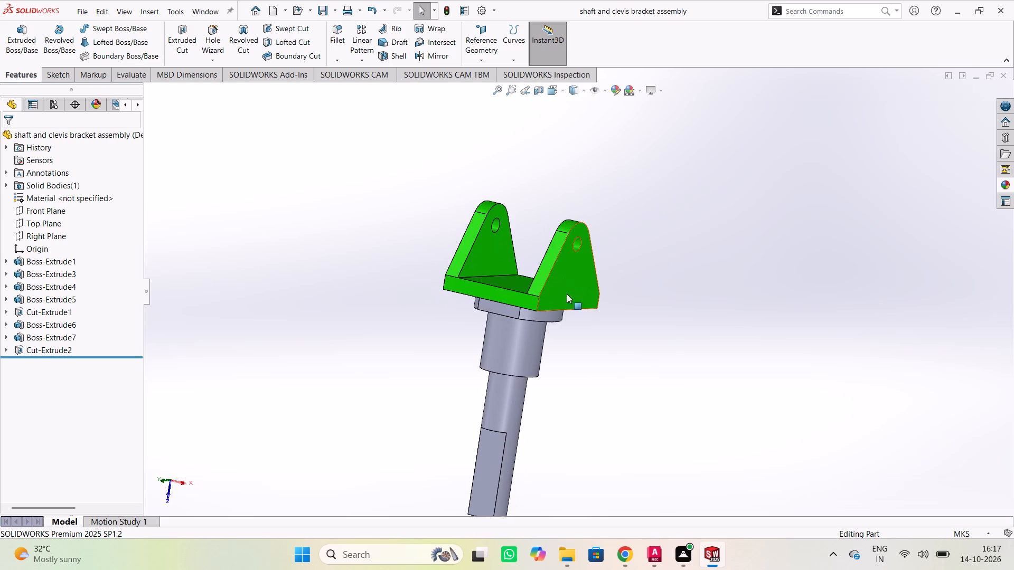
middle_drag(600, 187, 517, 258)
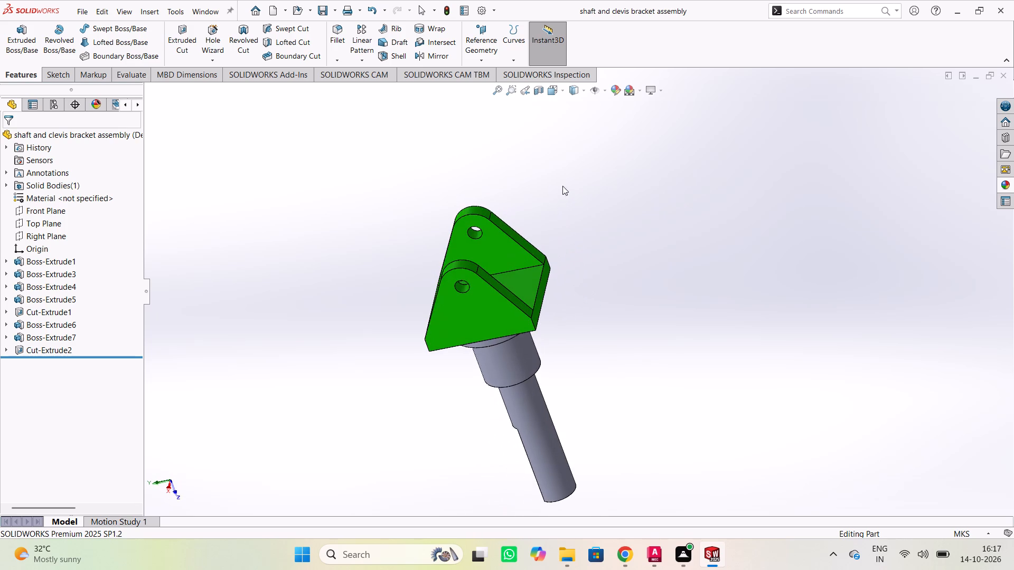
middle_drag(562, 186, 506, 256)
scroll(570, 216, up, 1)
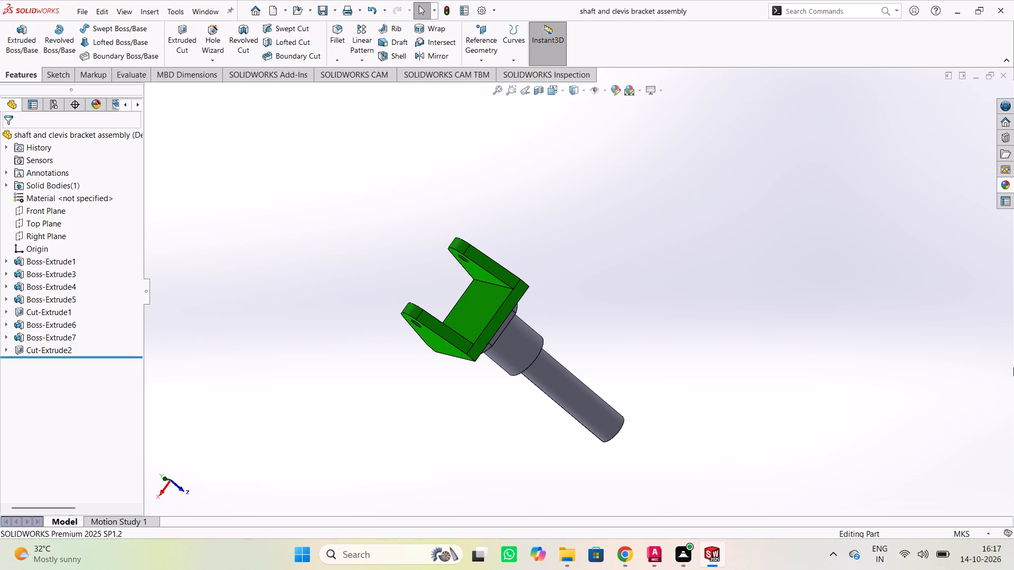
Inspect the part obliquely from the clevis side to the shaft side, including the gap between the lugs and the flat on the shaft.
middle_drag(589, 215, 602, 262)
middle_drag(602, 262, 476, 361)
scroll(580, 328, down, 1)
scroll(483, 336, up, 1)
middle_drag(580, 298, 468, 398)
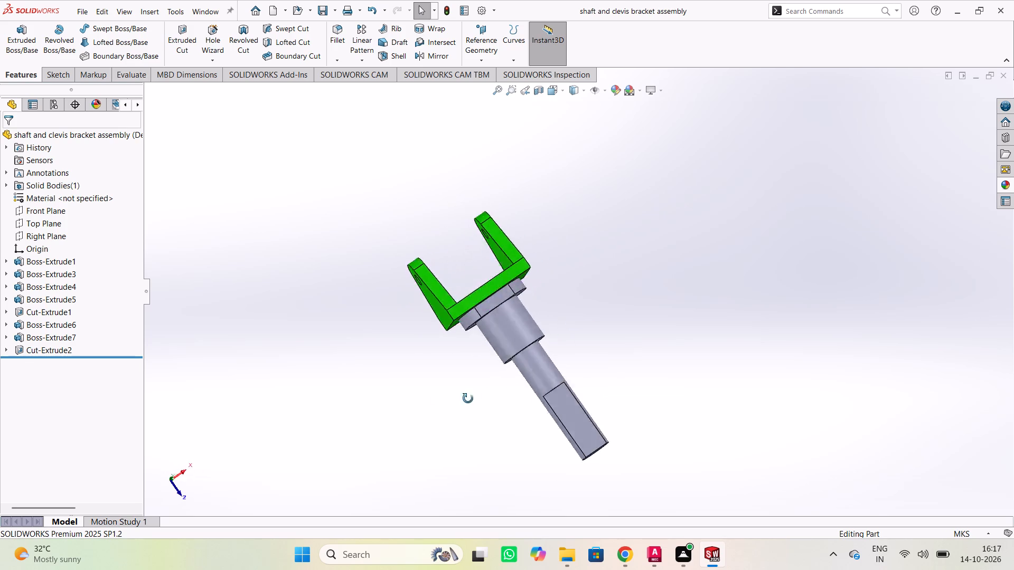
middle_drag(468, 398, 553, 311)
middle_drag(553, 311, 421, 351)
middle_drag(600, 240, 531, 339)
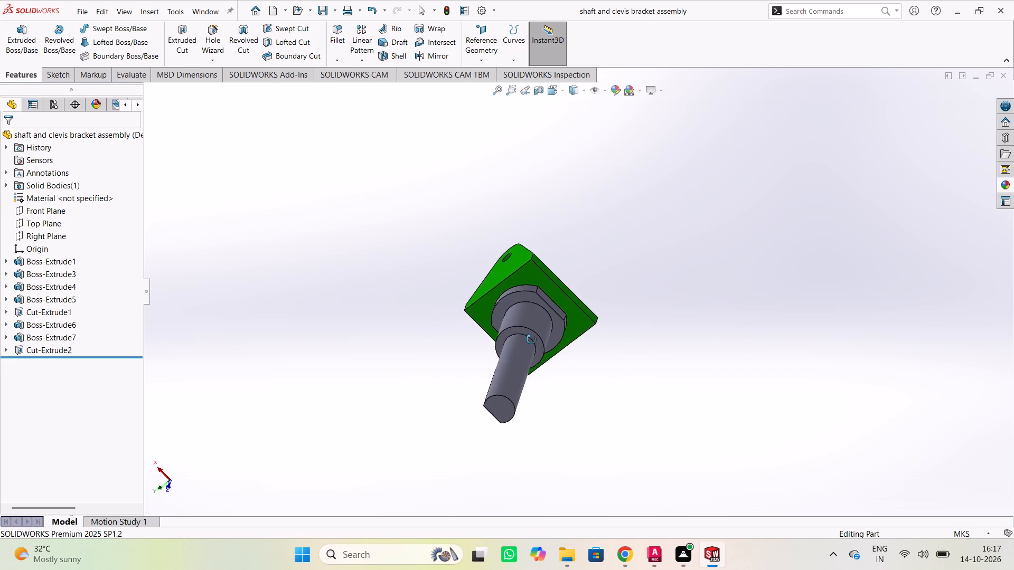
middle_drag(531, 339, 577, 297)
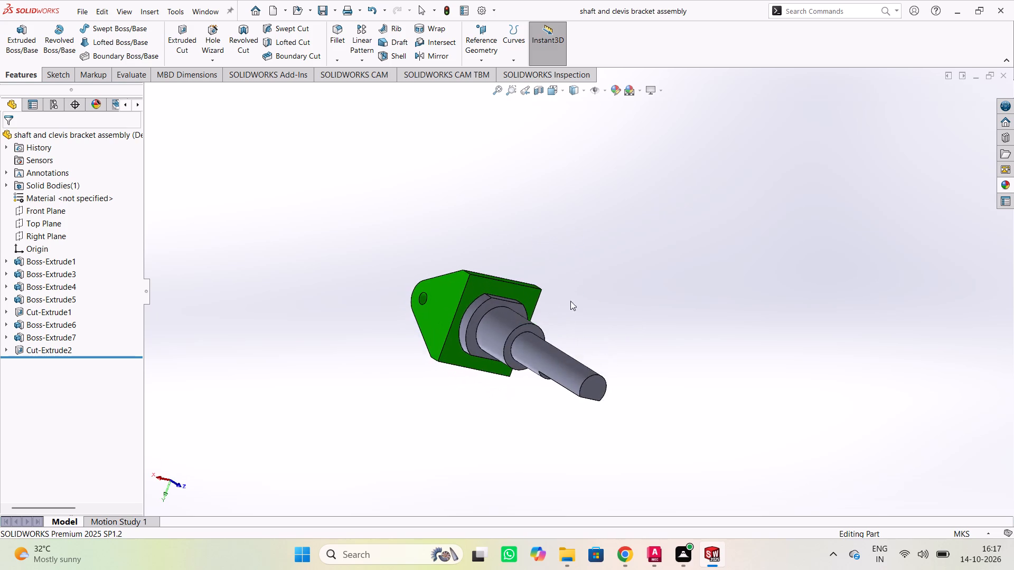
Examine the part closely from the shaft end, checking the stepped diameters, the collar's two flats and the D-shaped end face.
middle_drag(562, 305, 507, 249)
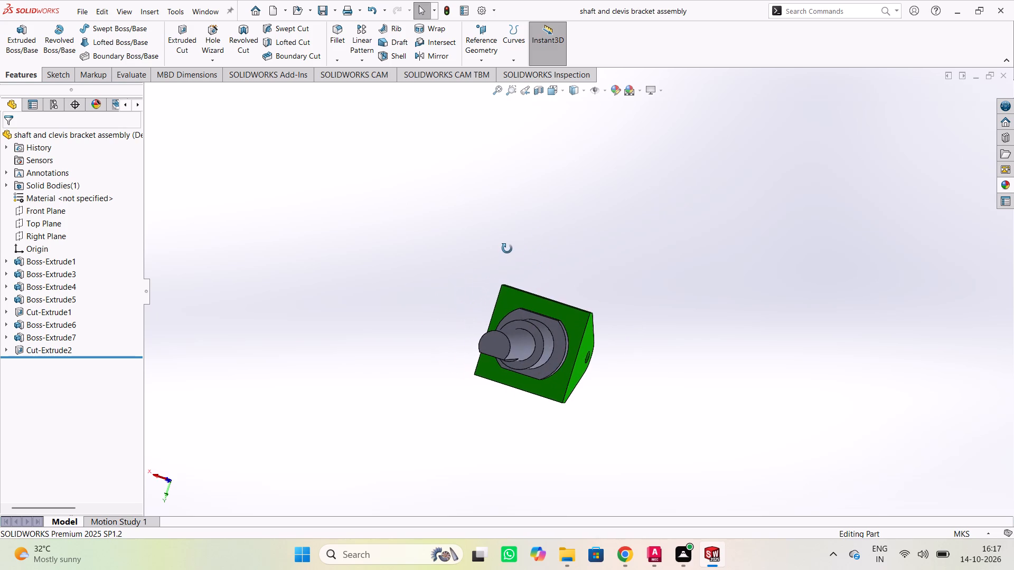
middle_drag(507, 249, 523, 253)
middle_click(523, 252)
middle_click(523, 251)
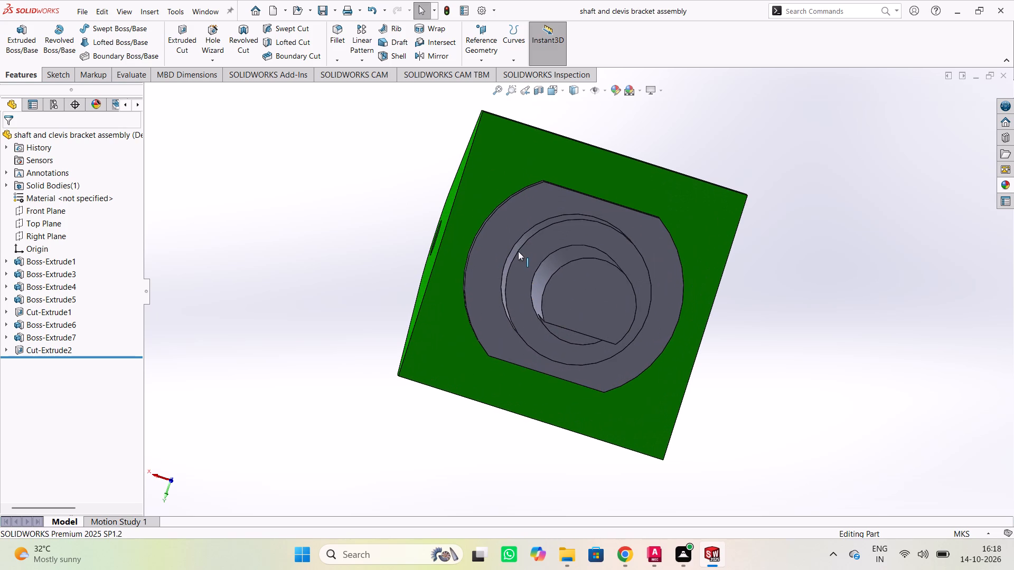
scroll(777, 323, up, 1)
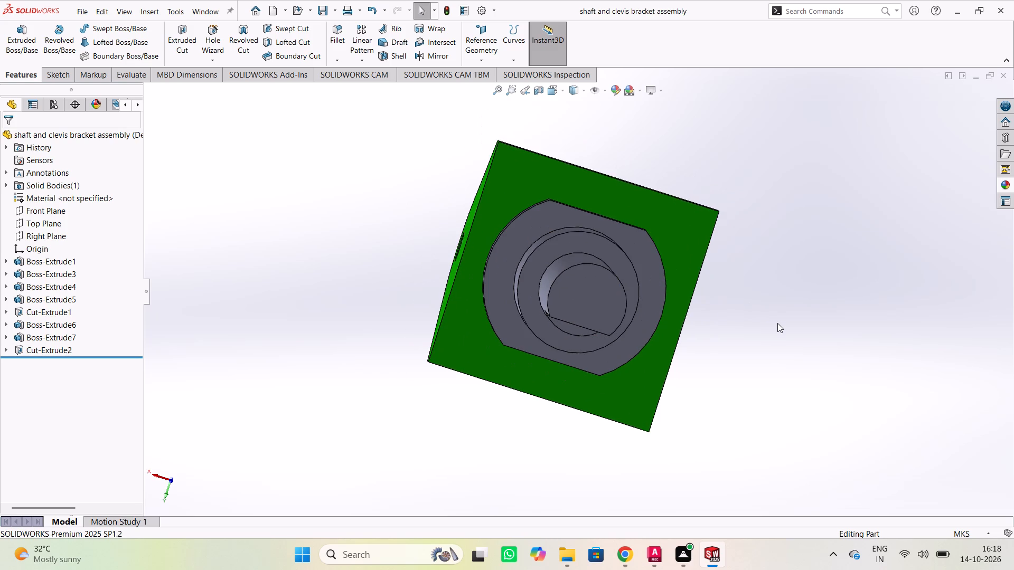
scroll(777, 323, down, 1)
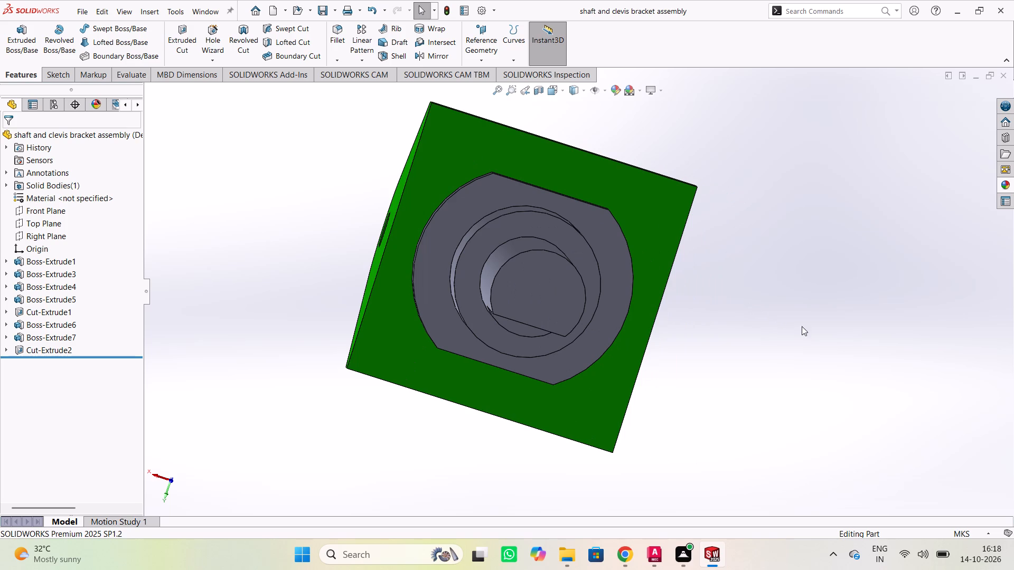
middle_drag(816, 305, 804, 320)
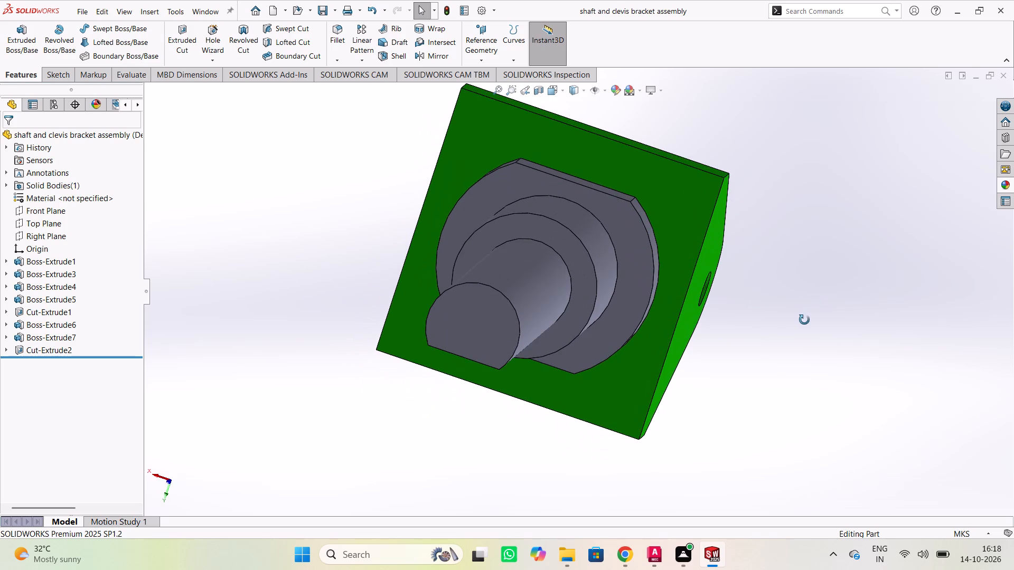
middle_drag(804, 320, 819, 288)
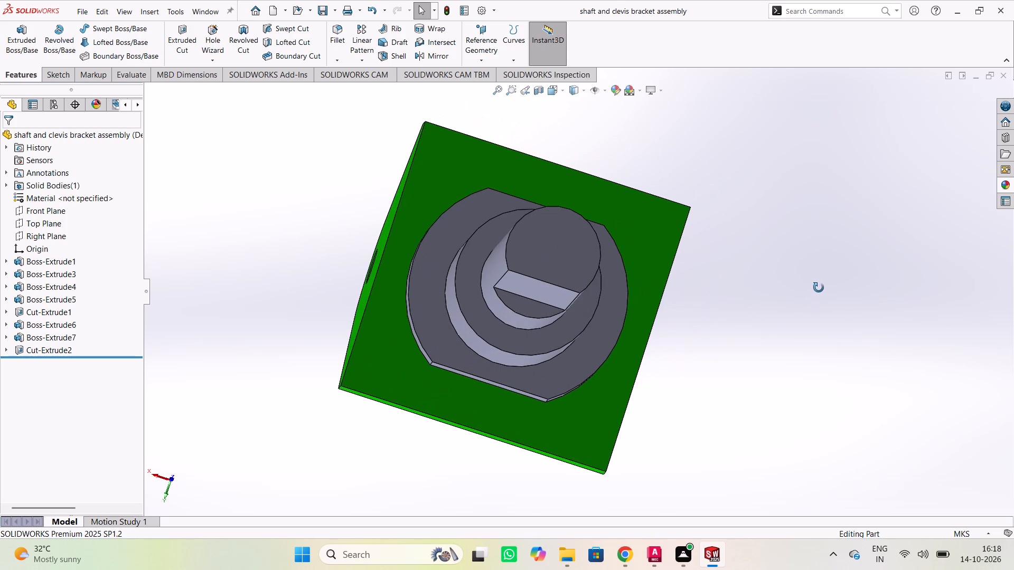
middle_drag(819, 288, 784, 314)
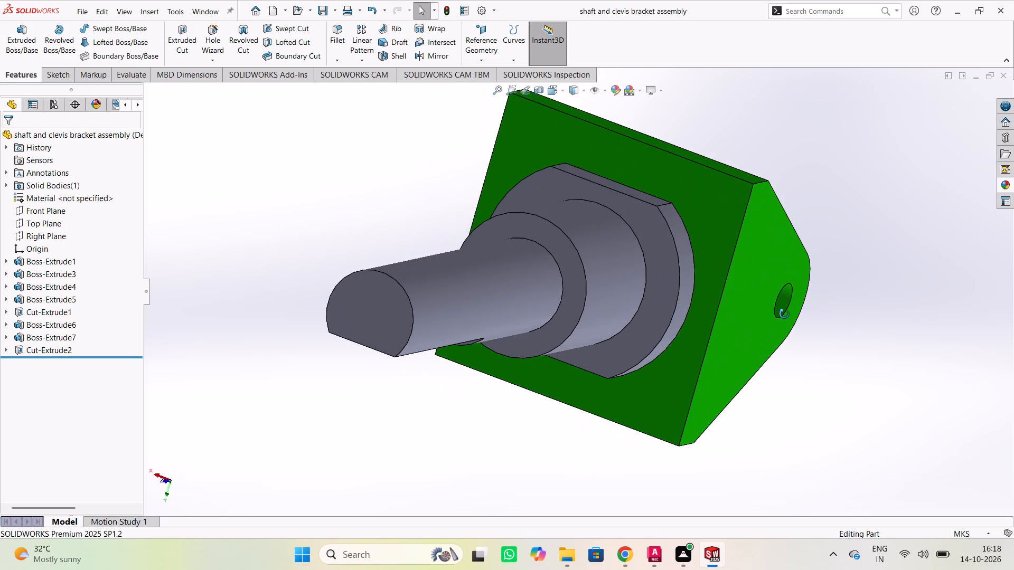
middle_drag(784, 314, 772, 267)
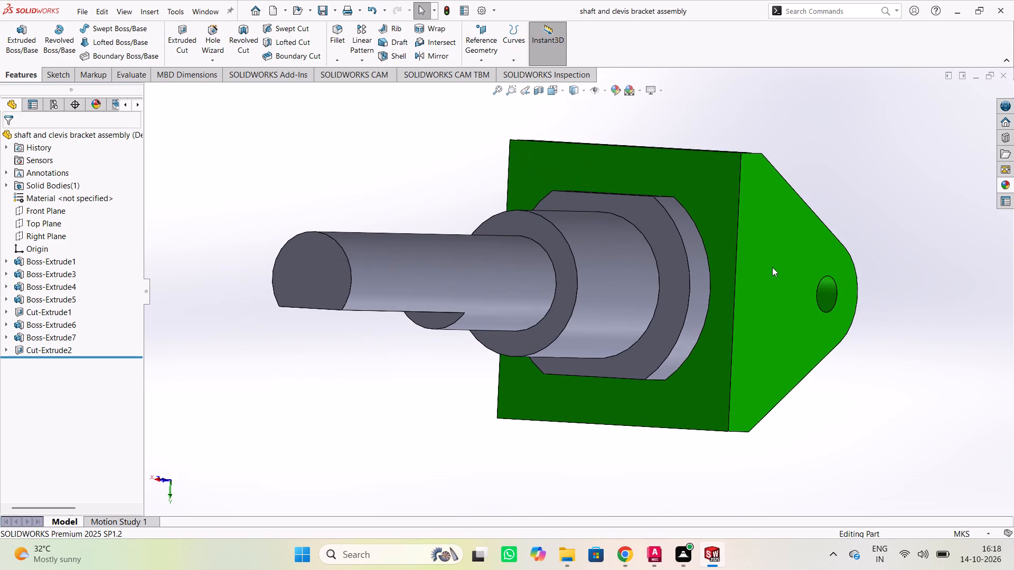
Inspect the length of the shaft obliquely, checking the flat cut, the shoulders and the collar's seat on the base plate.
scroll(786, 252, down, 2)
scroll(786, 252, up, 3)
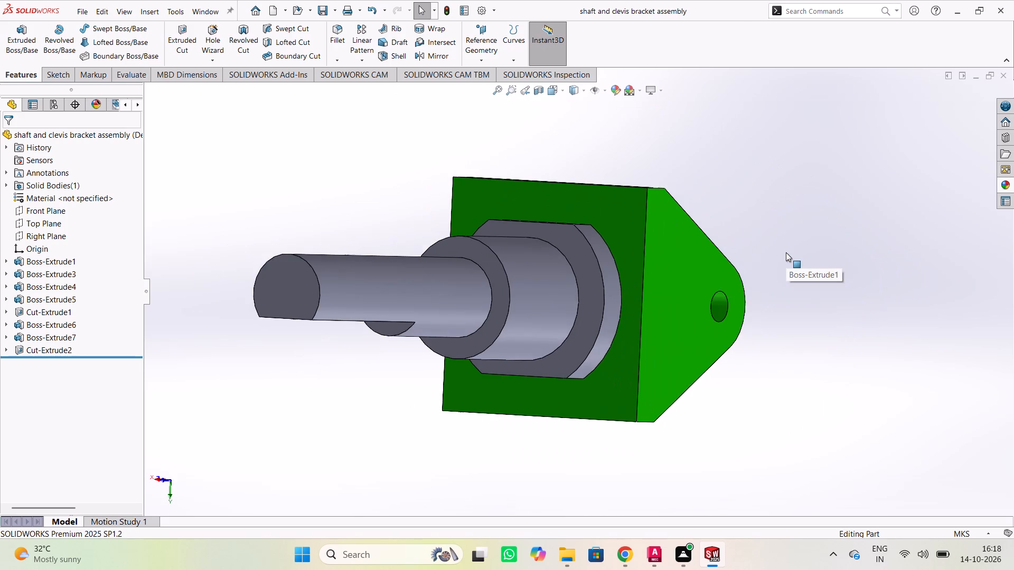
scroll(786, 252, up, 1)
middle_drag(764, 203, 766, 273)
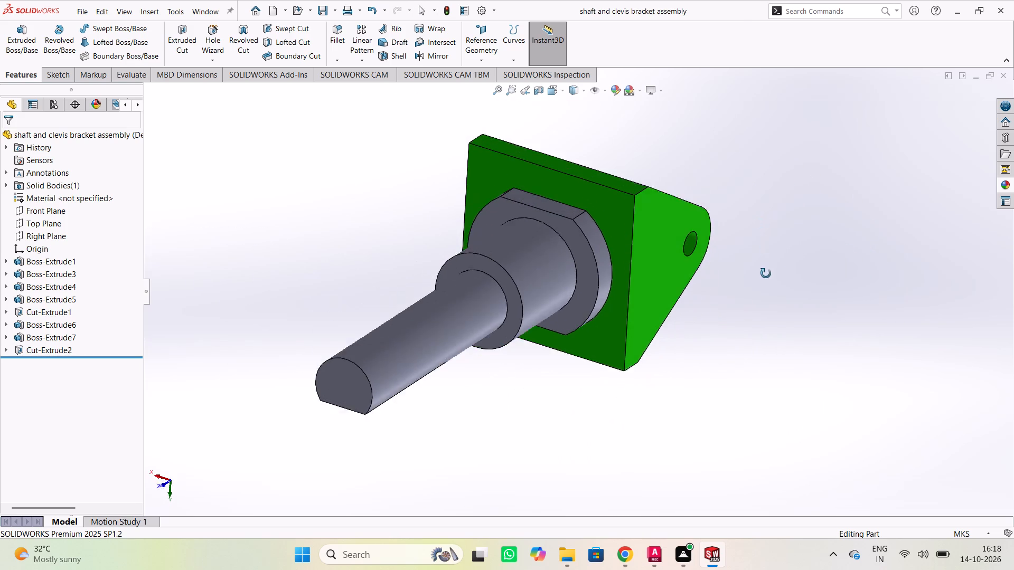
middle_drag(766, 273, 726, 138)
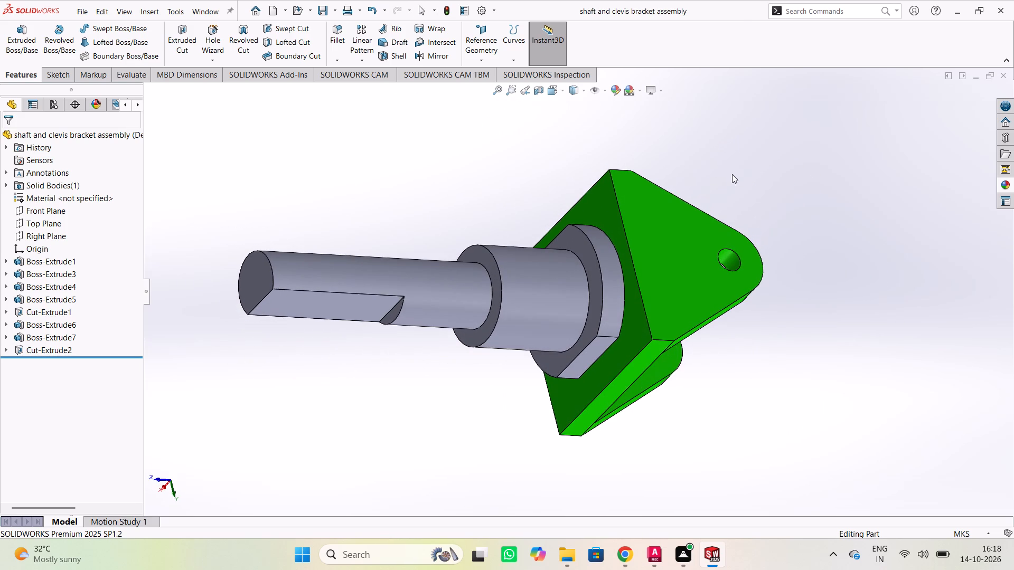
middle_drag(790, 357, 795, 293)
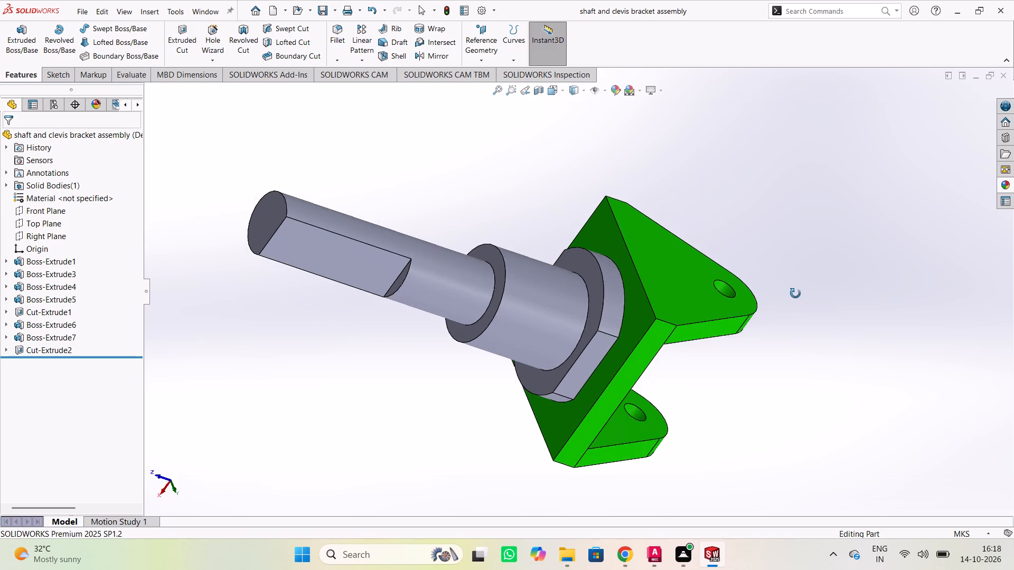
middle_drag(795, 293, 795, 259)
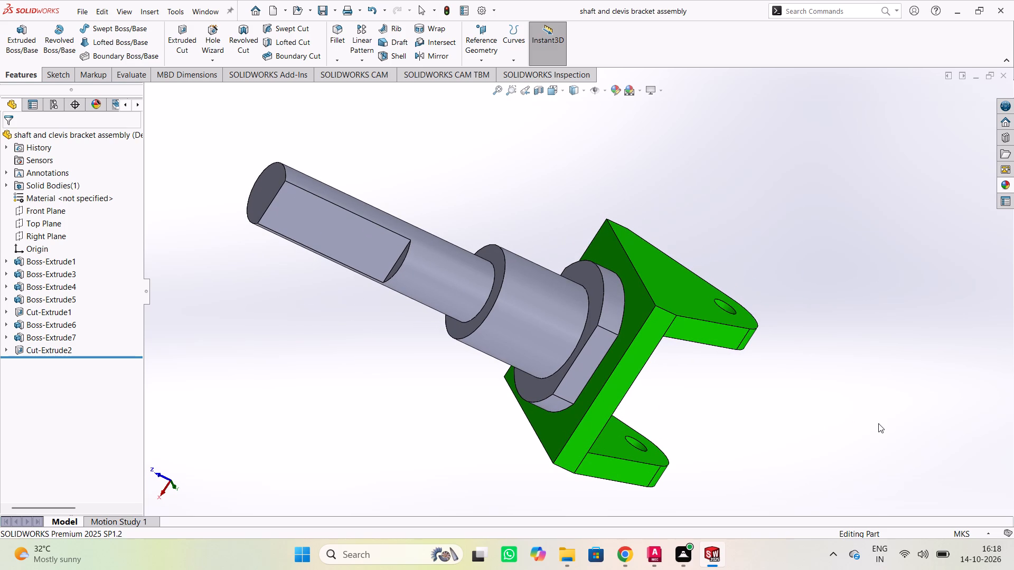
scroll(893, 424, down, 1)
scroll(893, 424, up, 3)
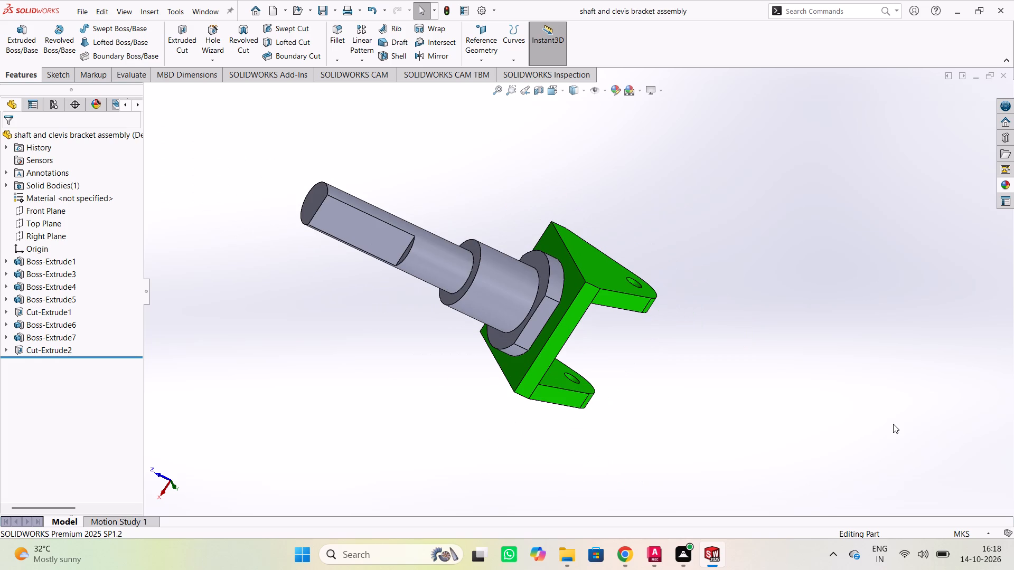
middle_drag(875, 464, 875, 464)
Examine the part with the clevis lowermost, going around the lugs, their holes, the base plate and the shaft's flat.
middle_drag(875, 464, 832, 382)
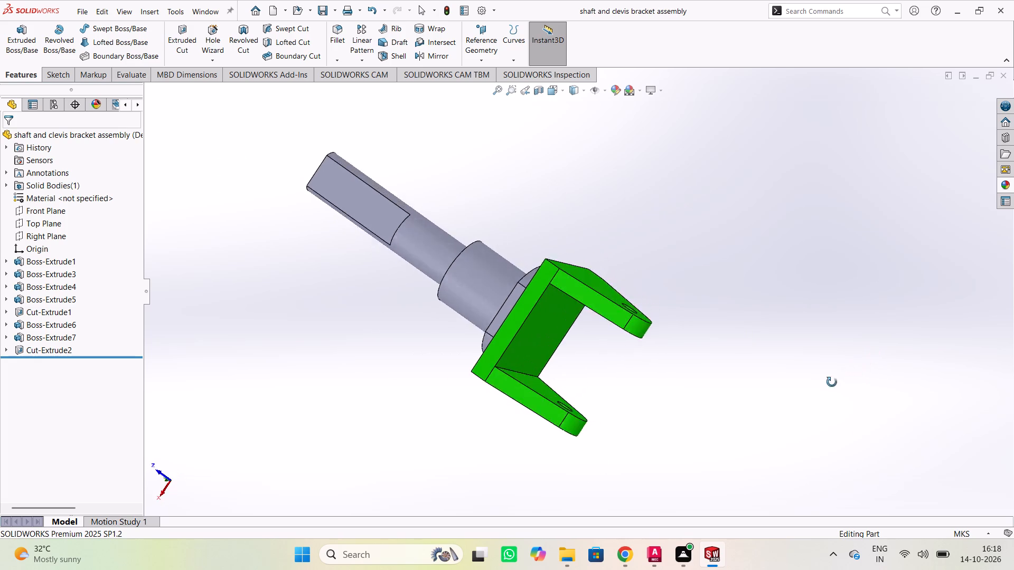
middle_drag(832, 382, 675, 442)
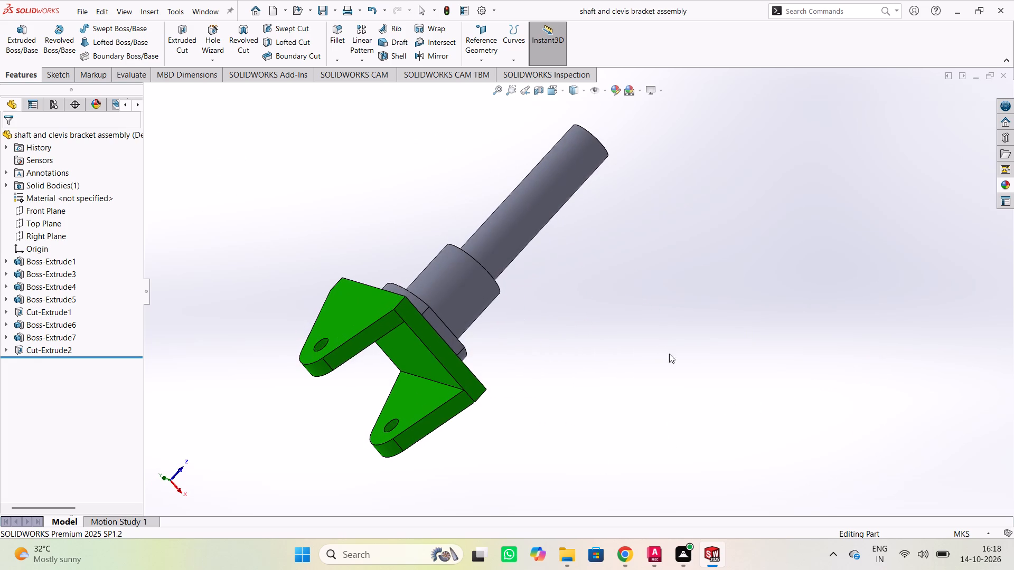
middle_drag(668, 271, 795, 391)
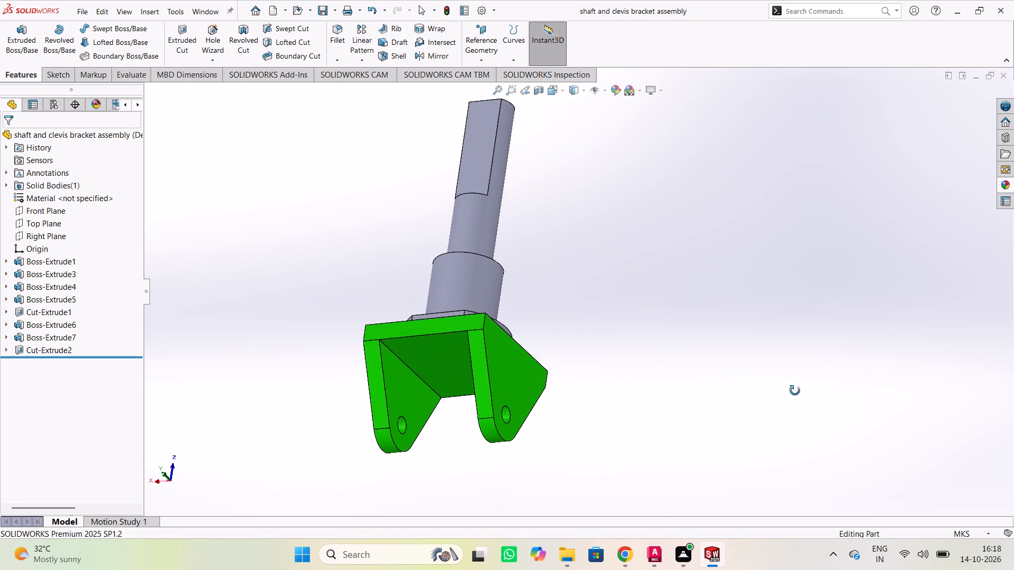
middle_drag(795, 391, 841, 404)
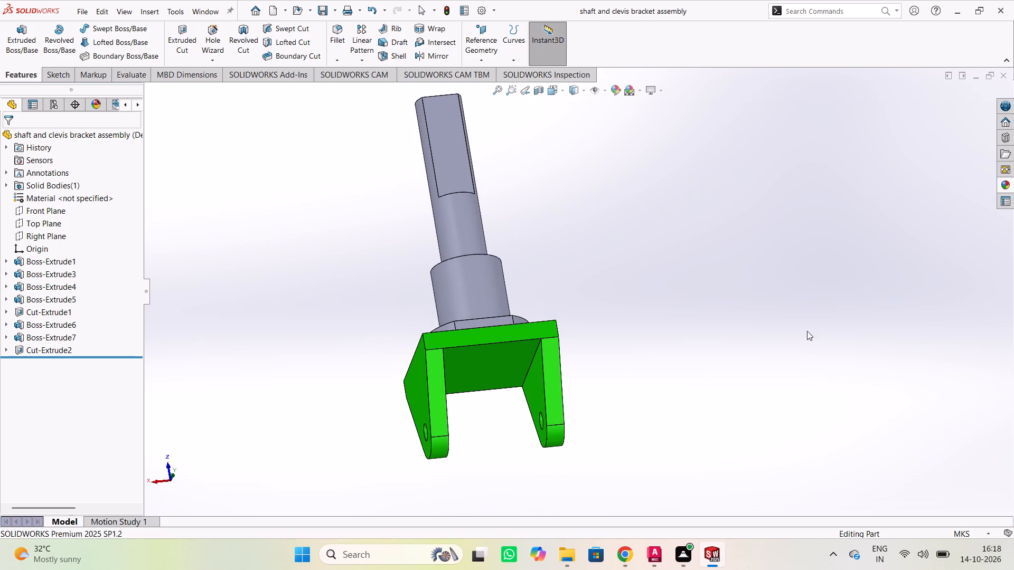
middle_drag(807, 331, 412, 326)
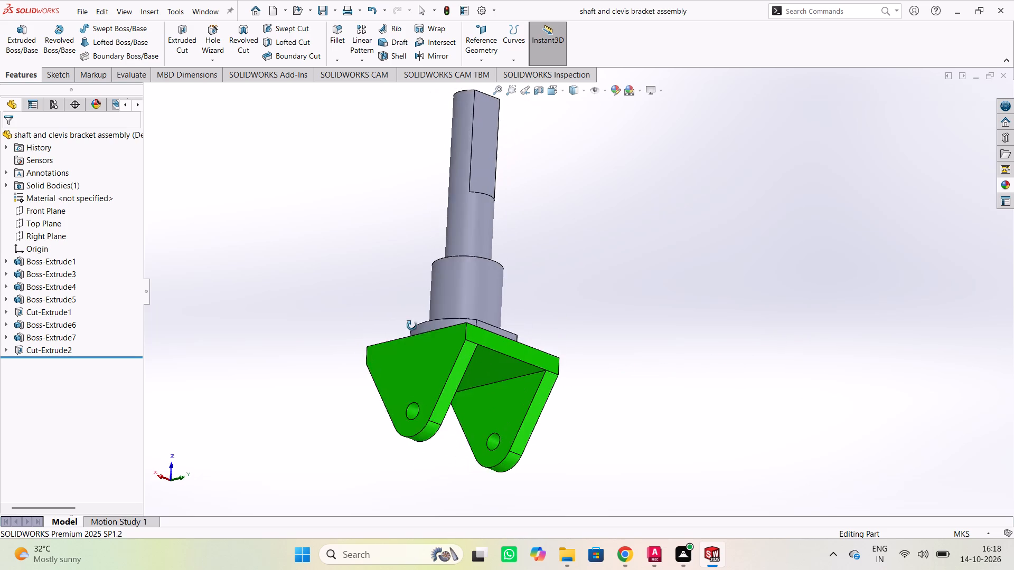
middle_drag(412, 326, 438, 340)
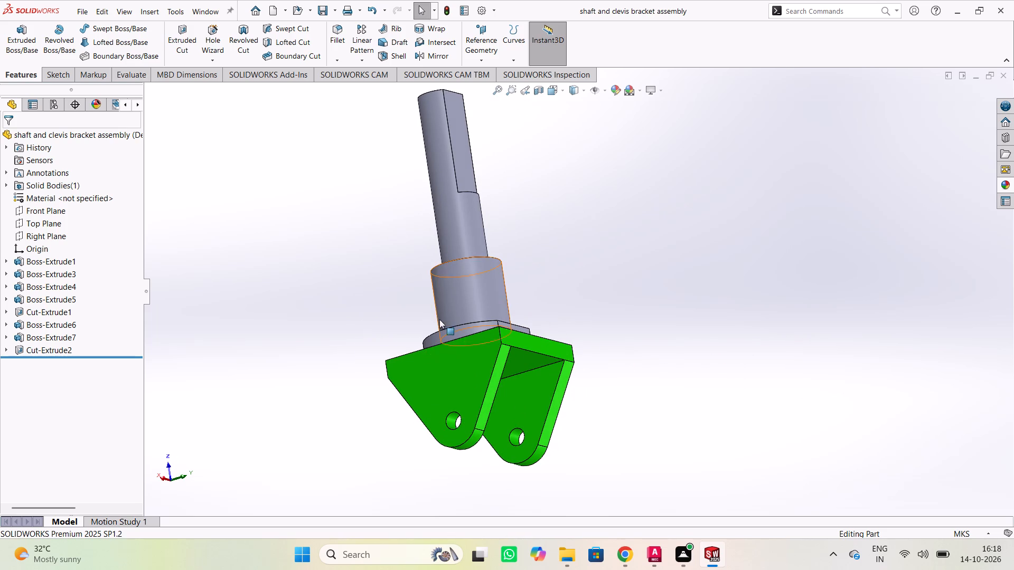
middle_drag(371, 202, 630, 311)
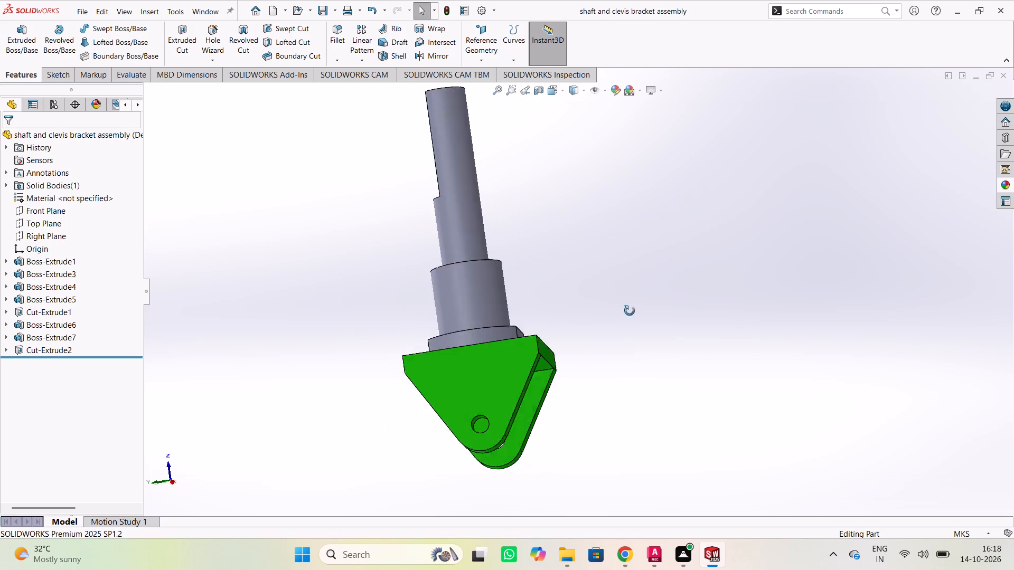
middle_drag(630, 311, 728, 306)
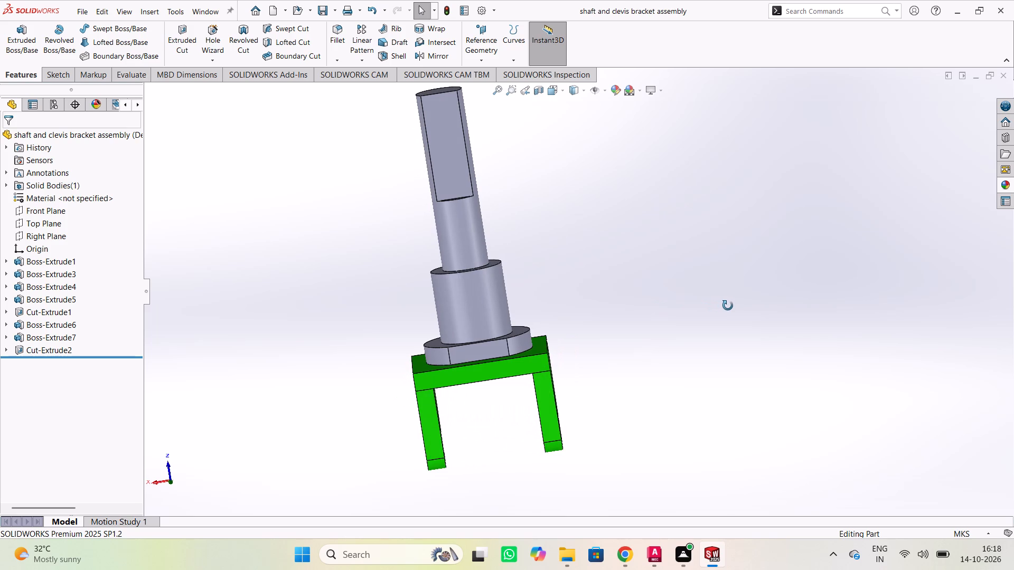
Inspect the part with the shaft uppermost, going around from the shaft's flat to the lugs and the base plate's underside.
middle_drag(728, 306, 763, 348)
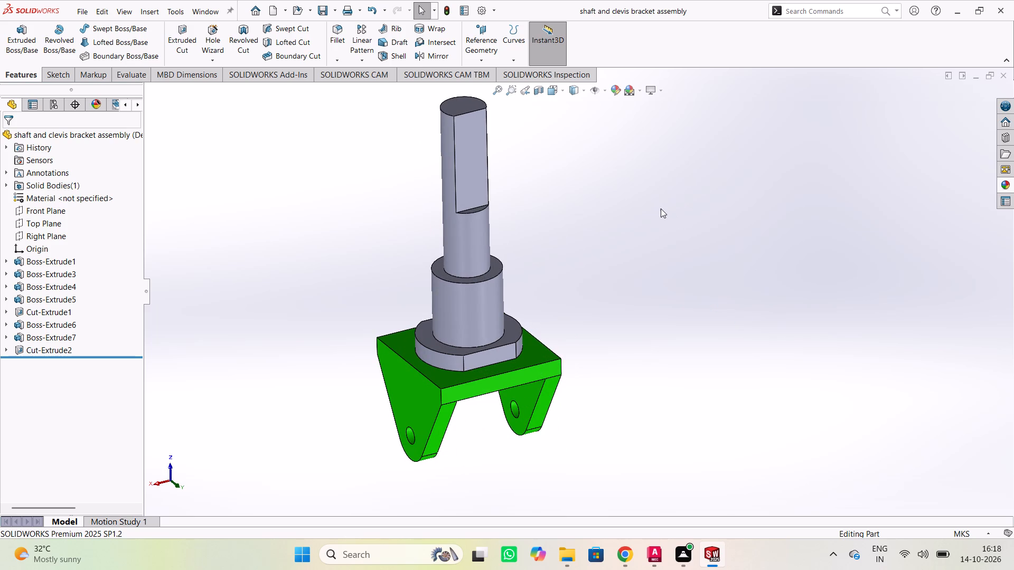
middle_drag(661, 208, 713, 291)
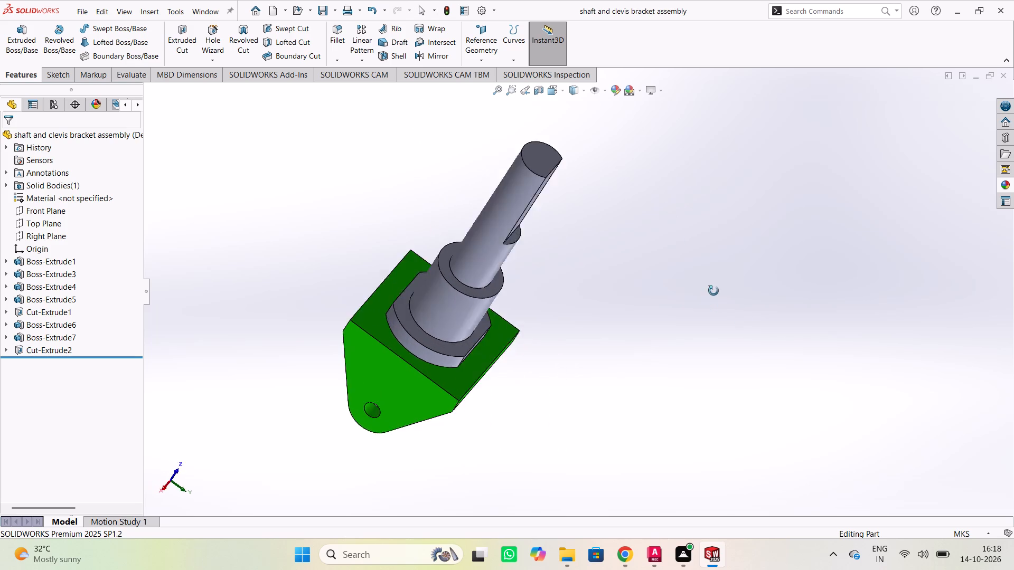
middle_drag(713, 291, 810, 428)
scroll(733, 148, down, 1)
middle_drag(755, 202, 765, 222)
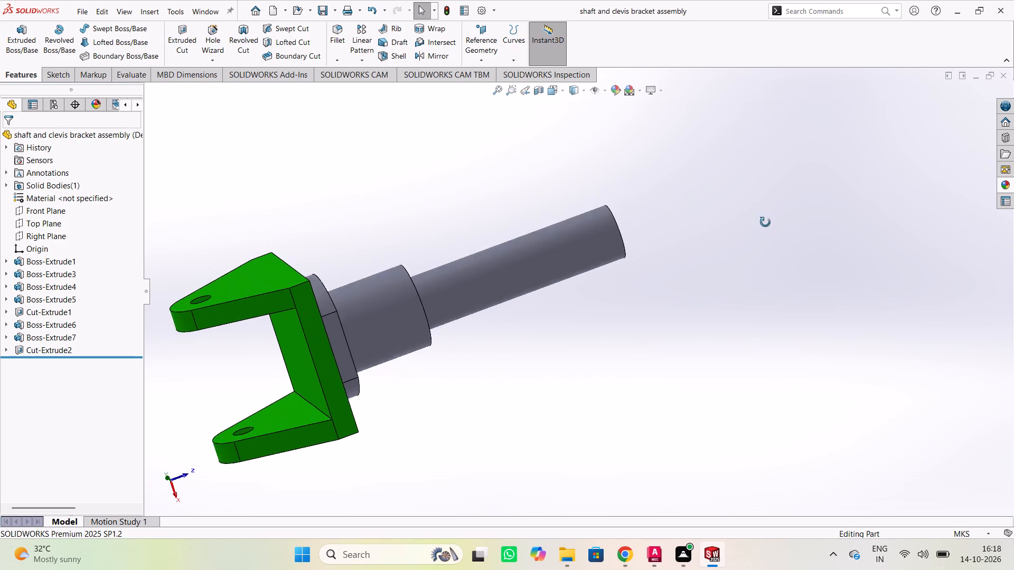
middle_drag(765, 222, 878, 343)
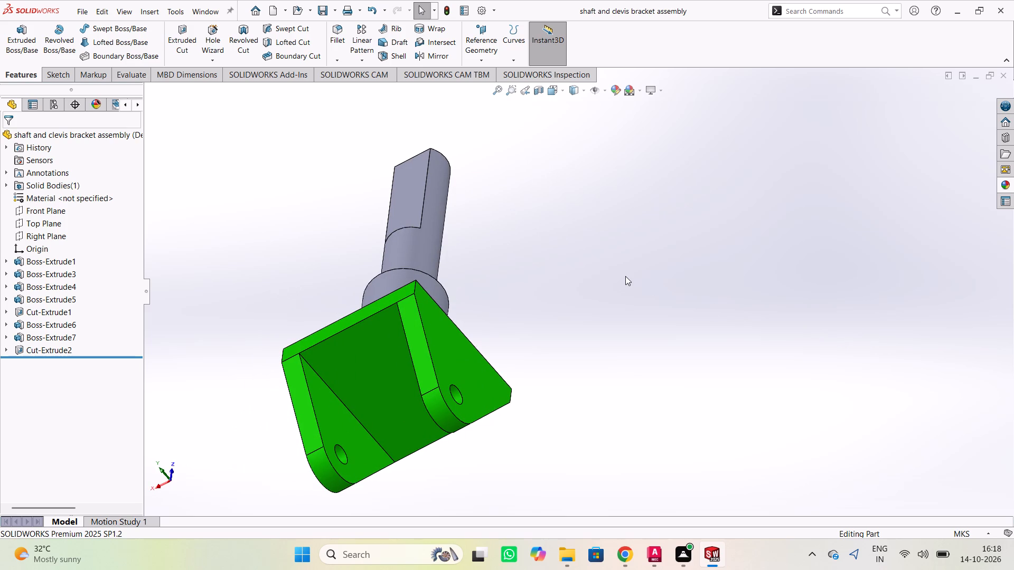
scroll(625, 276, down, 1)
scroll(625, 276, up, 2)
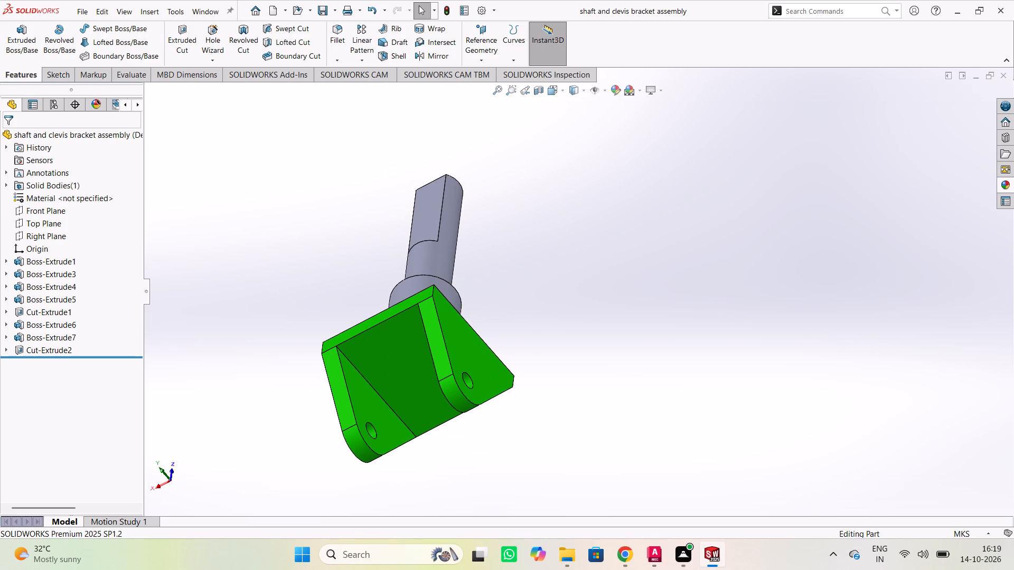
scroll(549, 59, down, 1)
scroll(525, 263, up, 1)
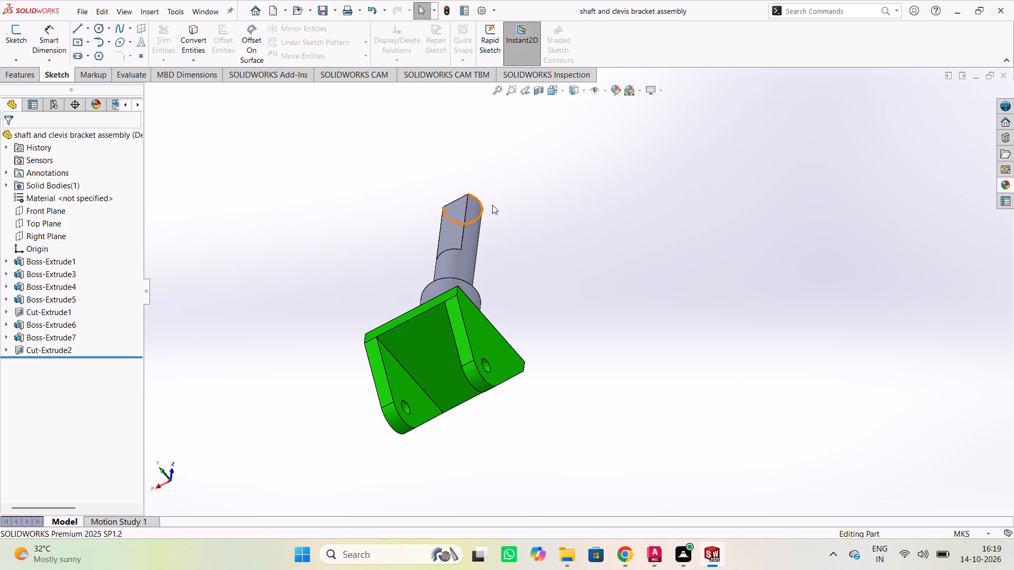
Inspect the whole part obliquely from several sides, checking the shaft's flat, the stepped diameters and the gap between the lugs.
middle_drag(551, 229, 658, 269)
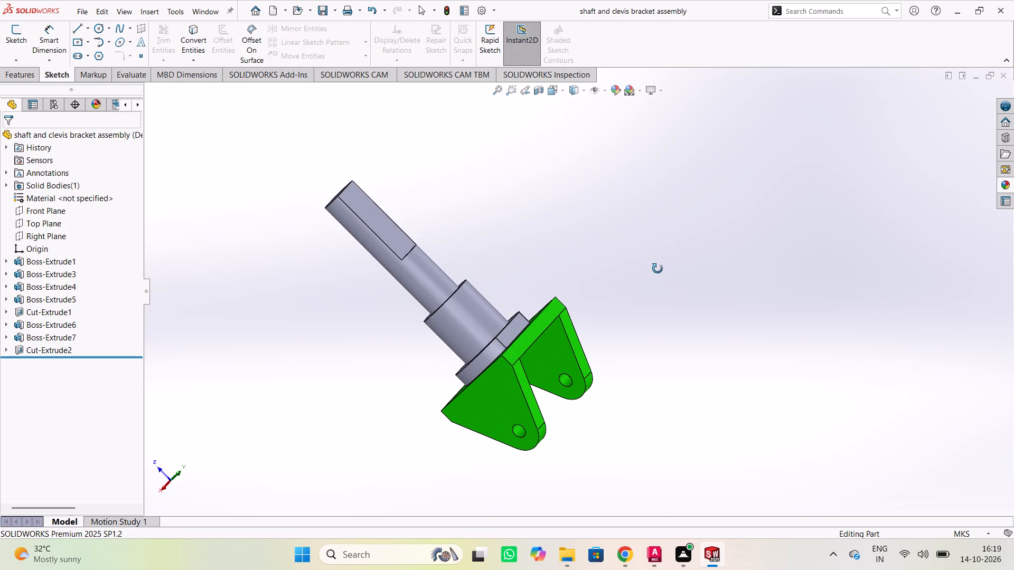
middle_drag(658, 269, 594, 323)
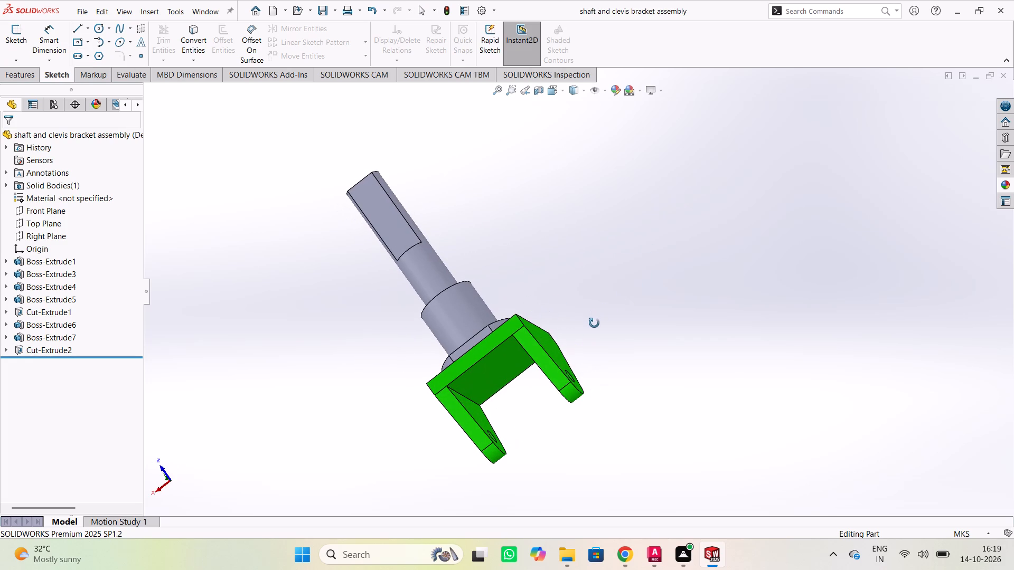
middle_drag(594, 323, 619, 317)
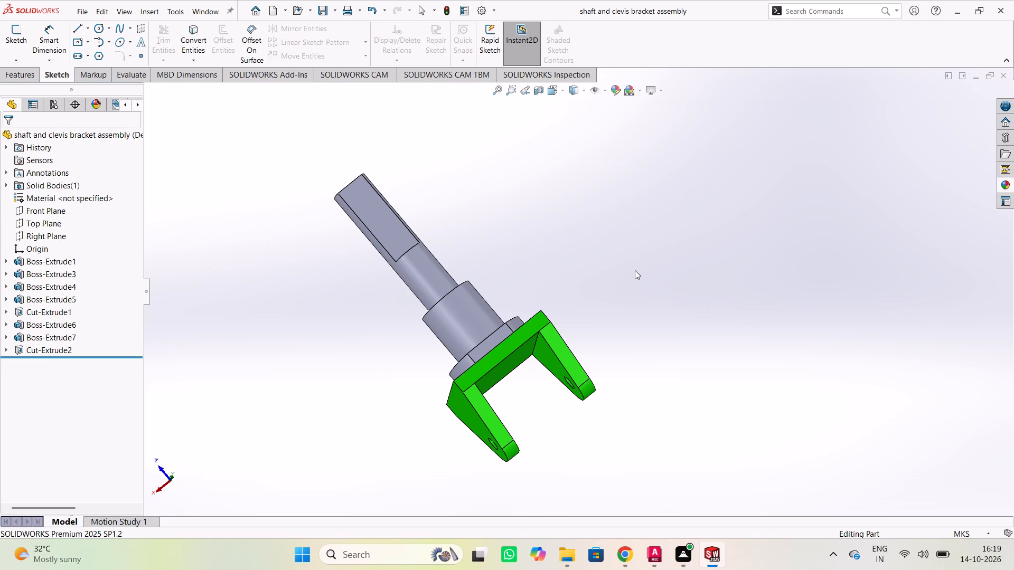
scroll(618, 288, down, 1)
scroll(610, 290, up, 1)
middle_drag(522, 249, 643, 338)
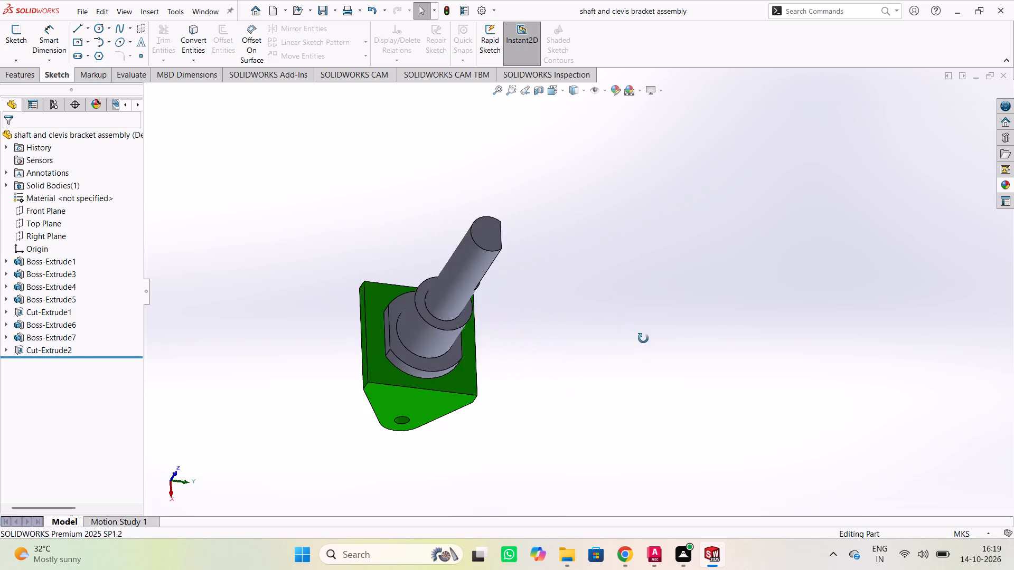
middle_drag(643, 338, 928, 343)
middle_drag(928, 343, 727, 376)
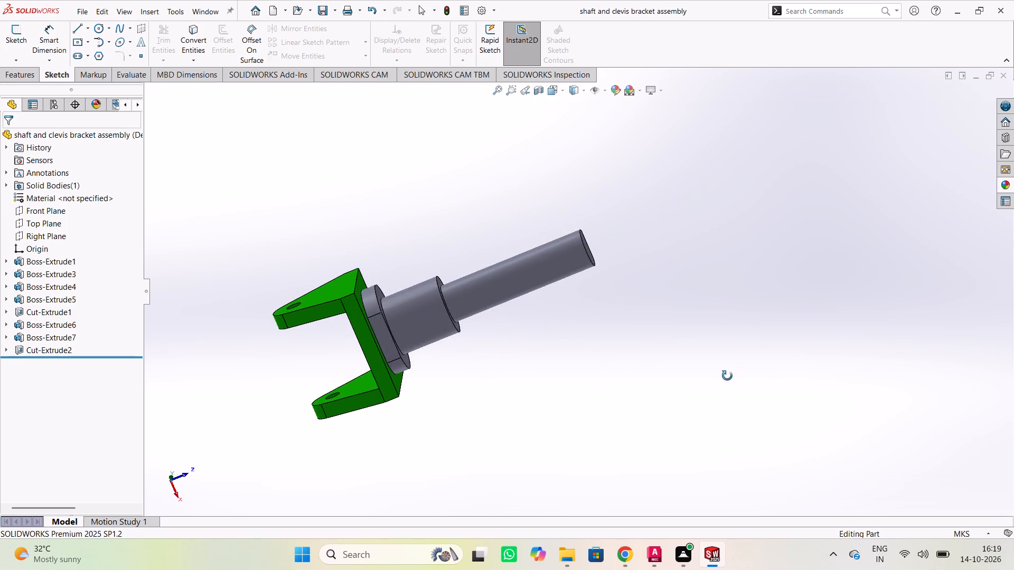
middle_drag(727, 376, 707, 381)
middle_drag(707, 381, 694, 389)
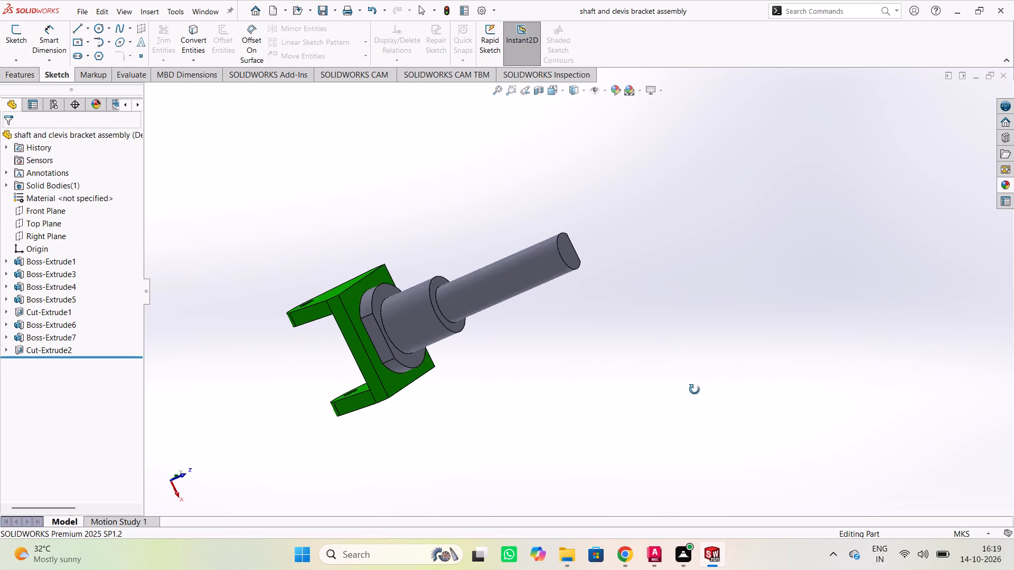
middle_drag(694, 389, 871, 442)
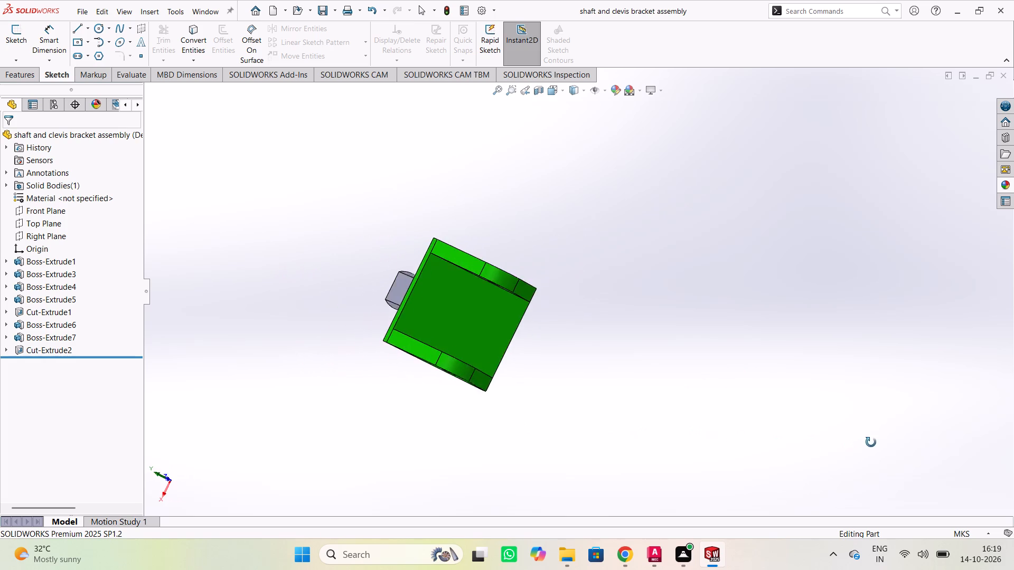
Examine the clevis from its open side, checking the base plate's inner face, the rounded lug ends and their holes.
middle_drag(871, 442, 877, 440)
middle_click(877, 440)
middle_click(877, 440)
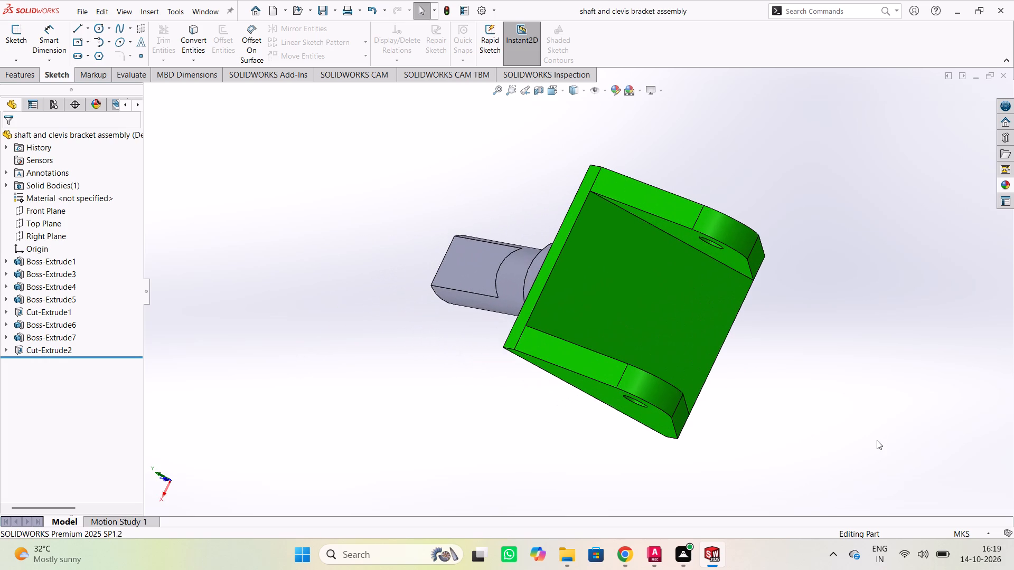
scroll(814, 415, up, 1)
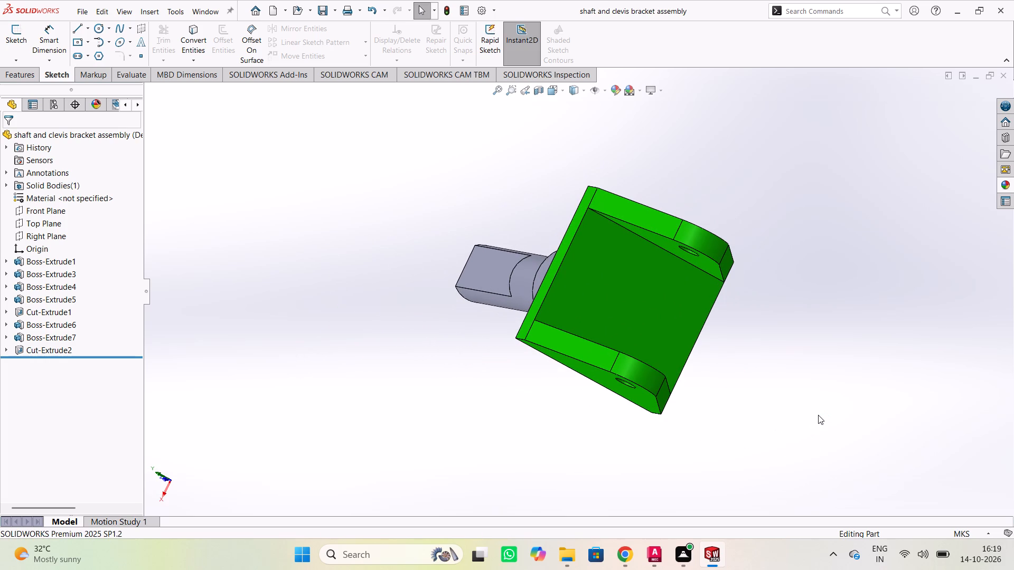
scroll(806, 378, down, 1)
scroll(796, 378, up, 1)
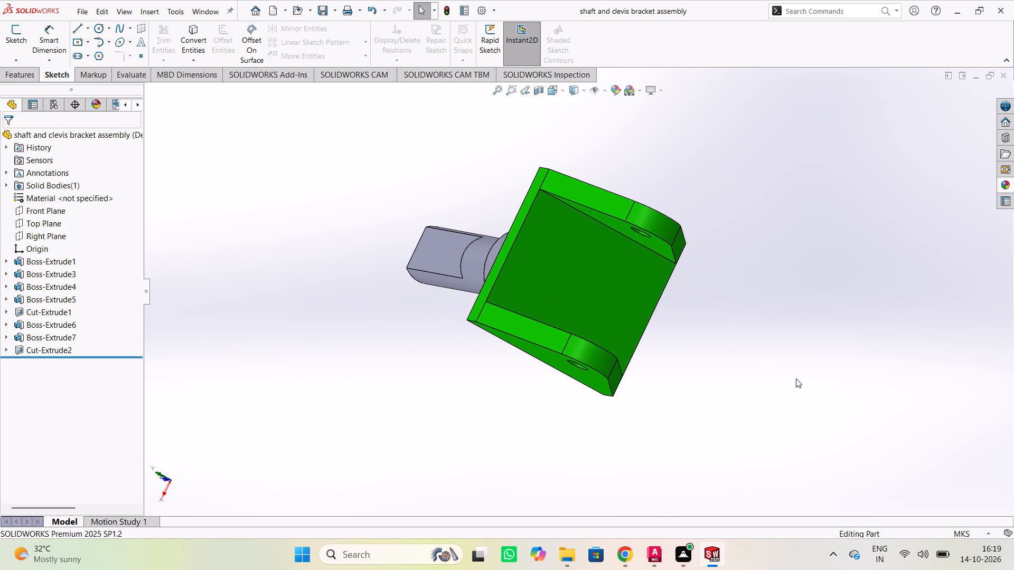
scroll(790, 356, up, 3)
scroll(790, 341, down, 2)
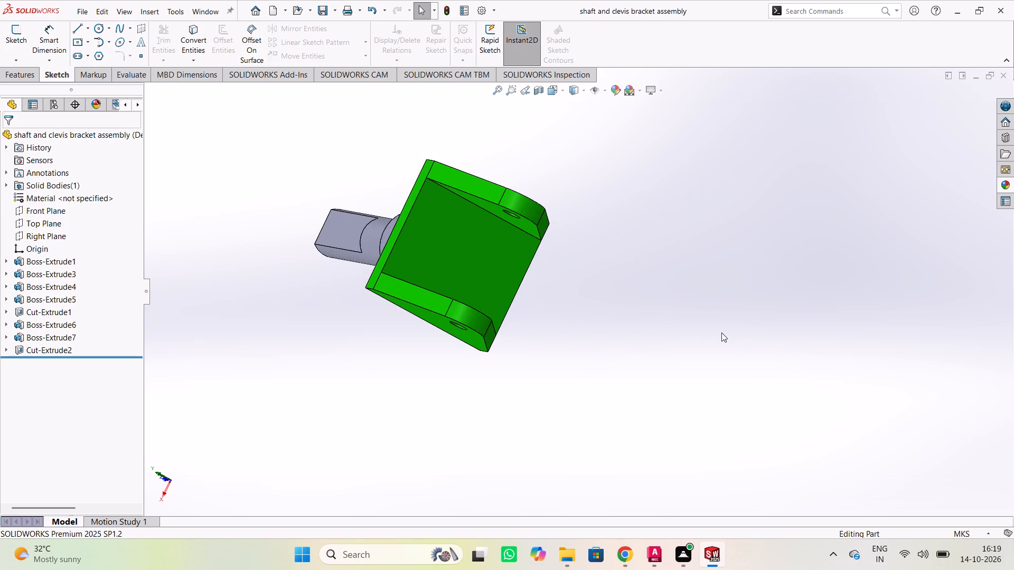
scroll(713, 332, up, 3)
scroll(528, 296, down, 6)
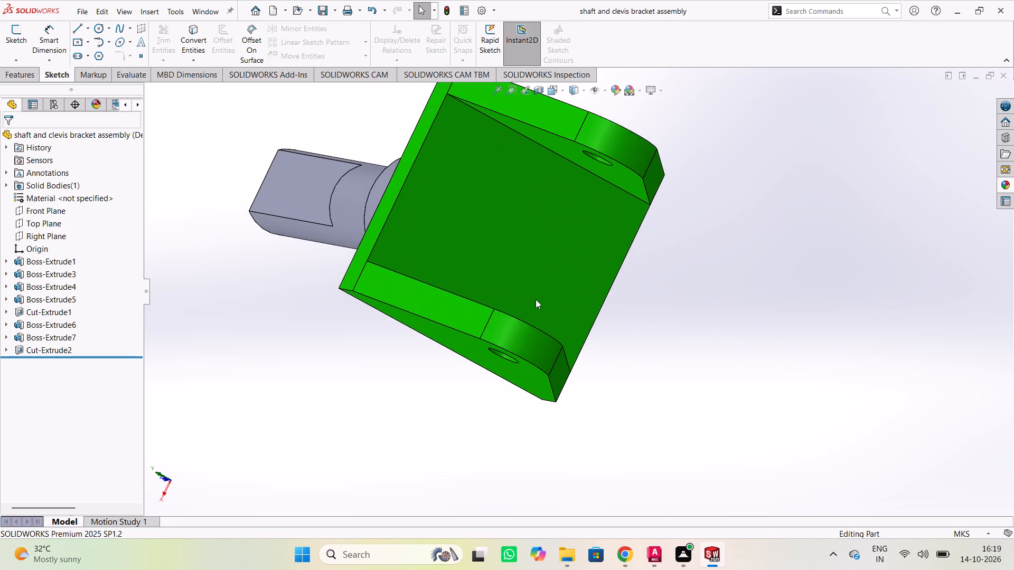
Examine the shaft closely, checking the flat cut, the shoulders, the D-shaped end and the collar against the base plate.
middle_drag(631, 396, 746, 375)
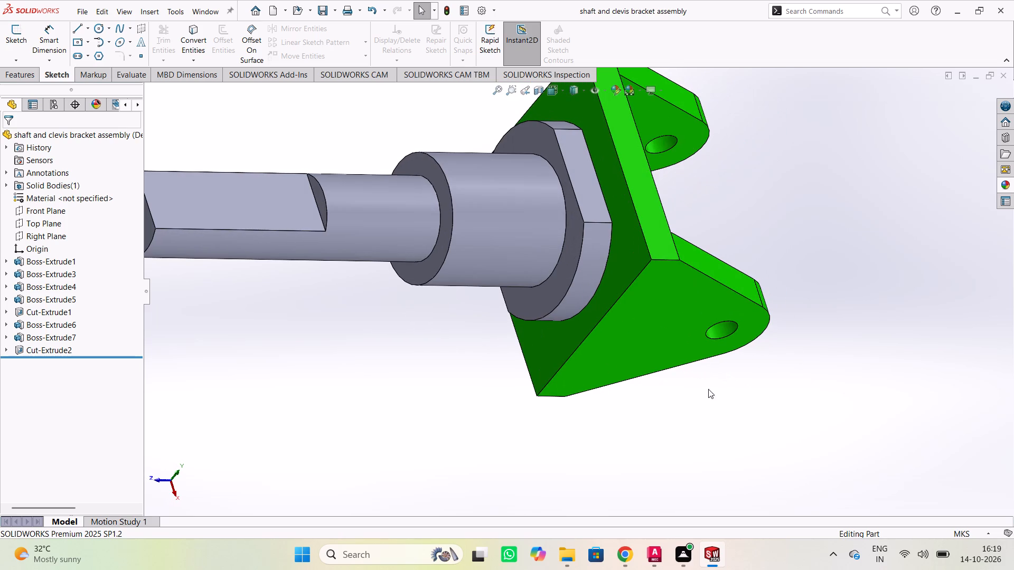
middle_drag(434, 391, 883, 425)
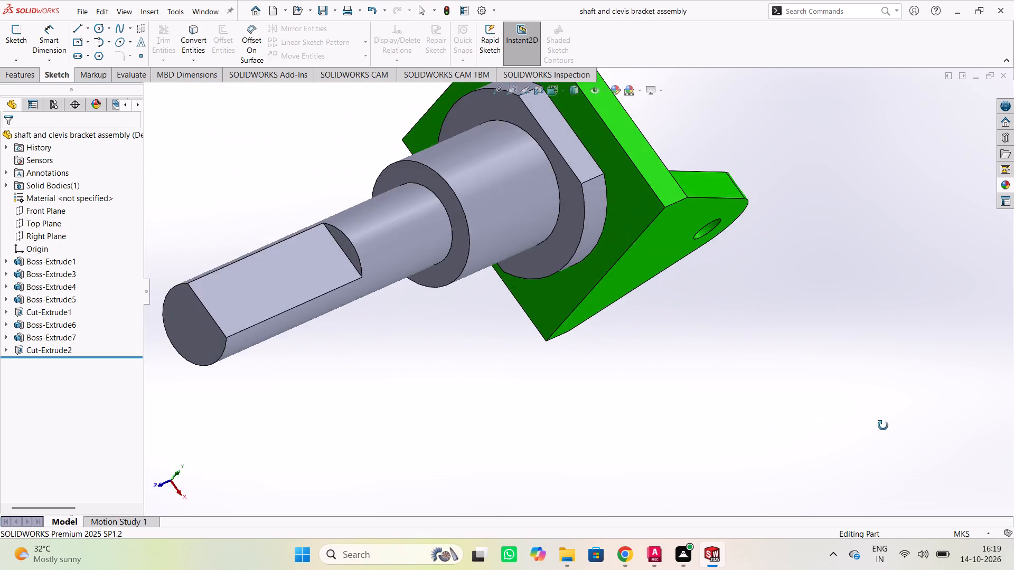
middle_drag(883, 425, 708, 470)
middle_drag(561, 415, 673, 287)
middle_drag(709, 301, 747, 404)
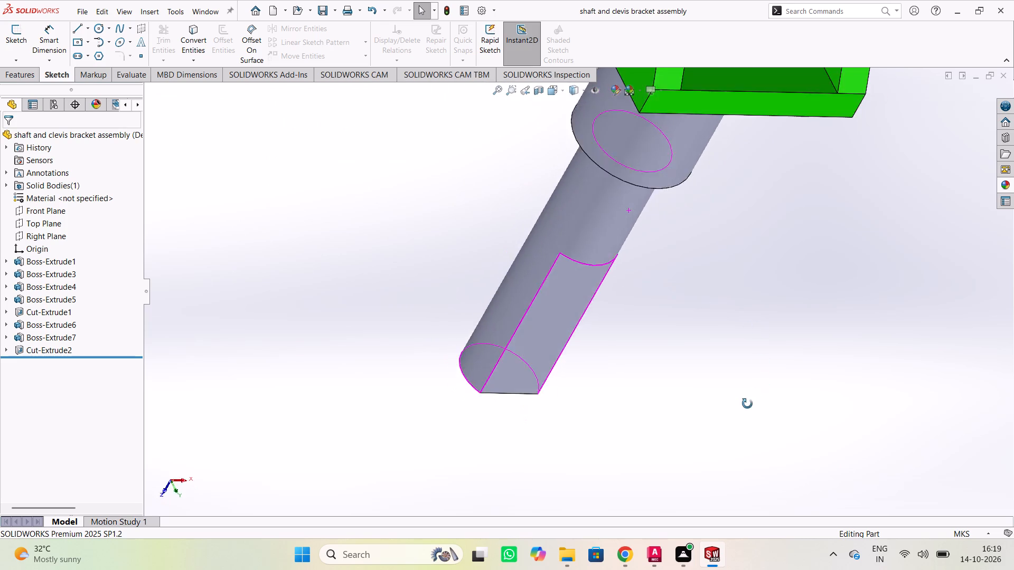
middle_drag(747, 404, 654, 443)
scroll(645, 421, down, 2)
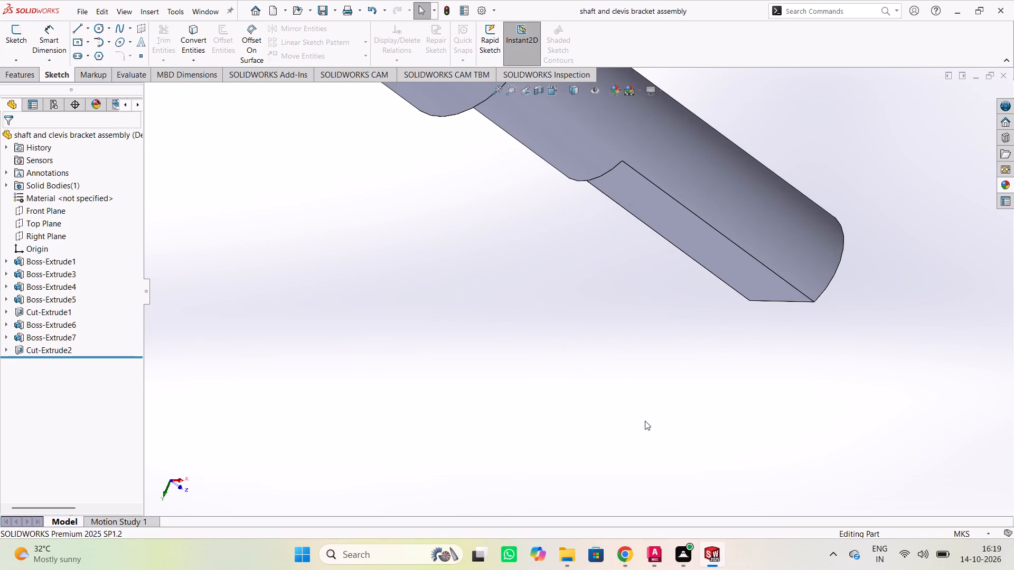
scroll(645, 421, down, 4)
scroll(627, 398, up, 7)
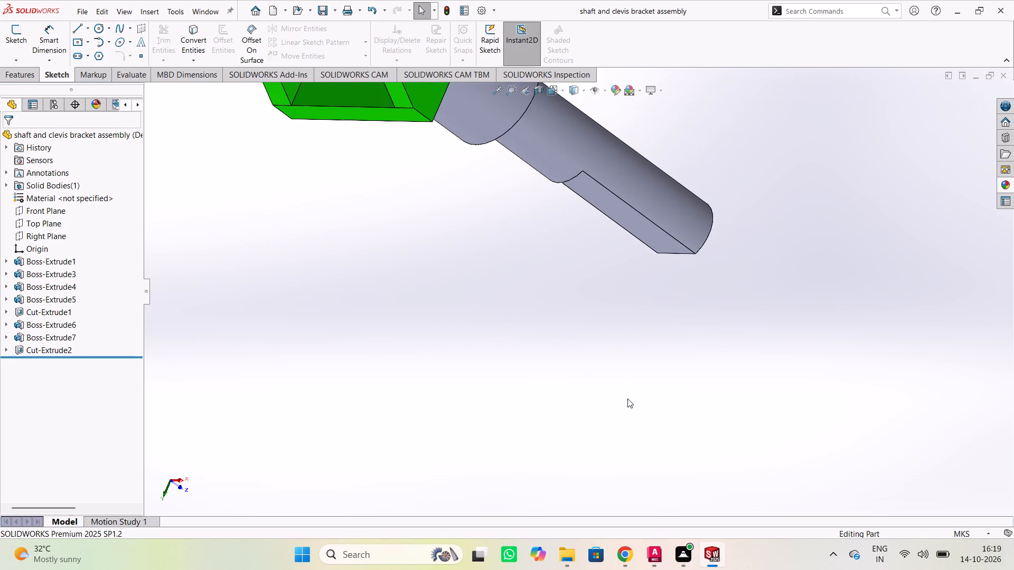
Examine the two lugs and their holes obliquely from the clevis side, together with the full length of the shaft.
scroll(575, 343, up, 3)
scroll(486, 253, up, 2)
scroll(597, 144, down, 2)
scroll(465, 150, up, 2)
scroll(473, 180, down, 3)
scroll(530, 230, up, 1)
scroll(536, 231, down, 1)
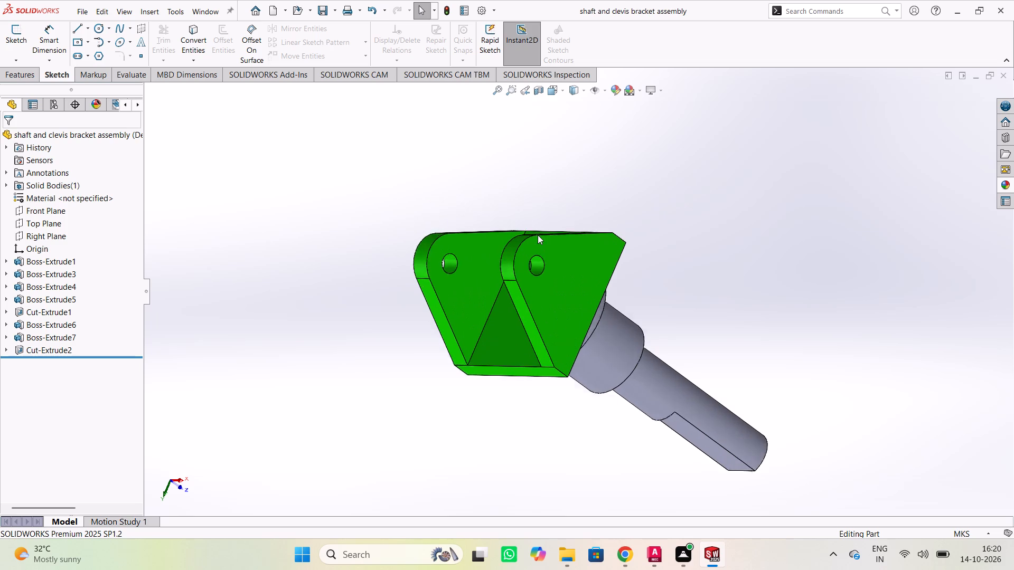
scroll(538, 235, down, 1)
Examine the part from the shaft end and obliquely along the shaft, checking the D-shaped end face, concentric steps and collar flats.
middle_drag(805, 321, 608, 347)
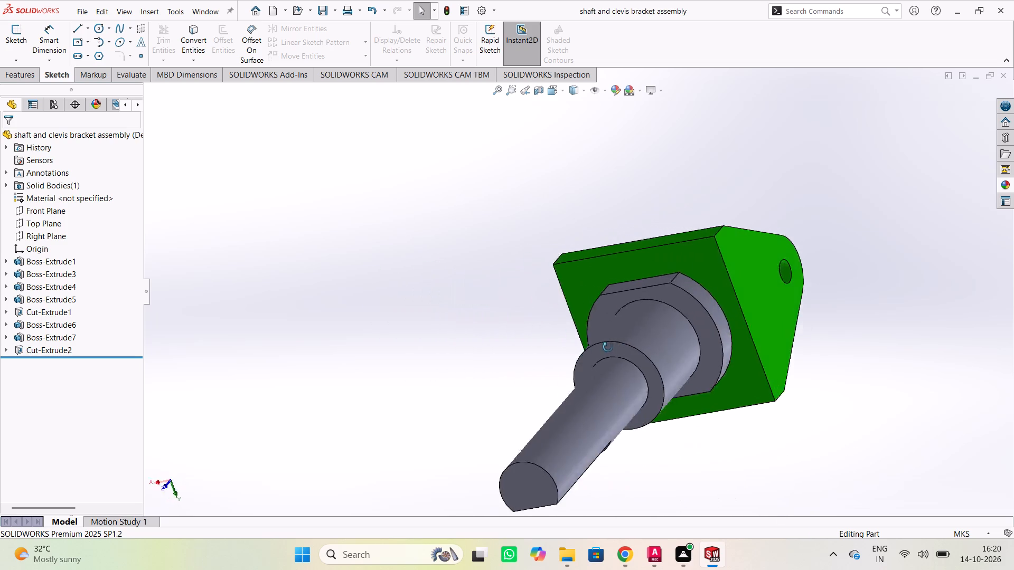
middle_drag(608, 347, 655, 278)
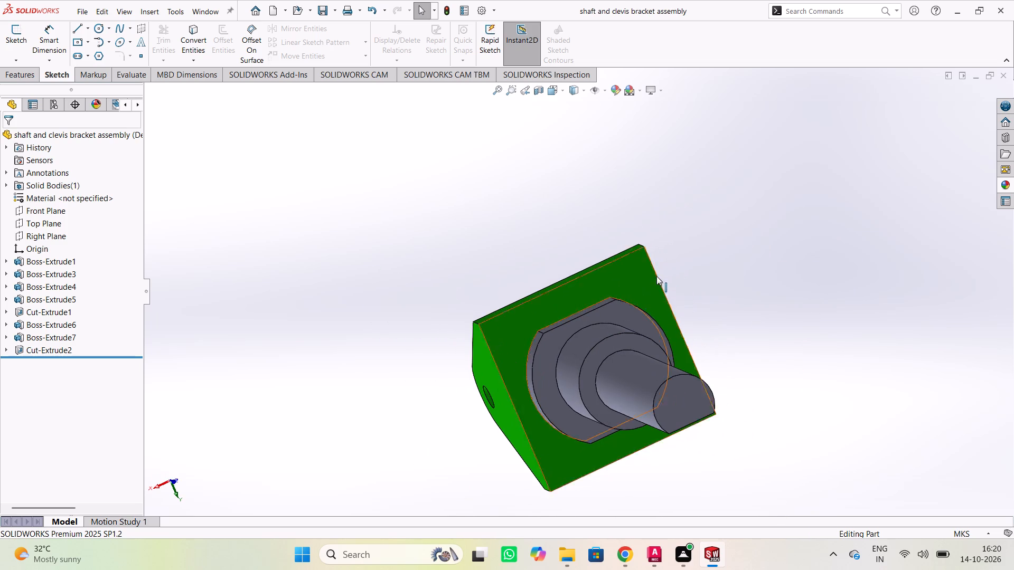
scroll(729, 284, down, 1)
scroll(736, 286, up, 1)
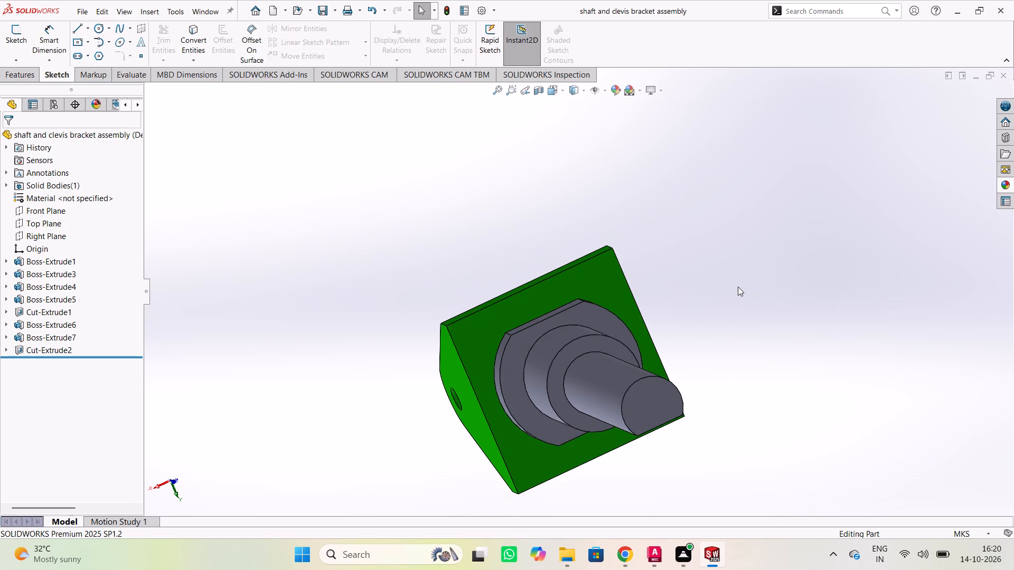
scroll(739, 287, down, 2)
scroll(740, 312, up, 1)
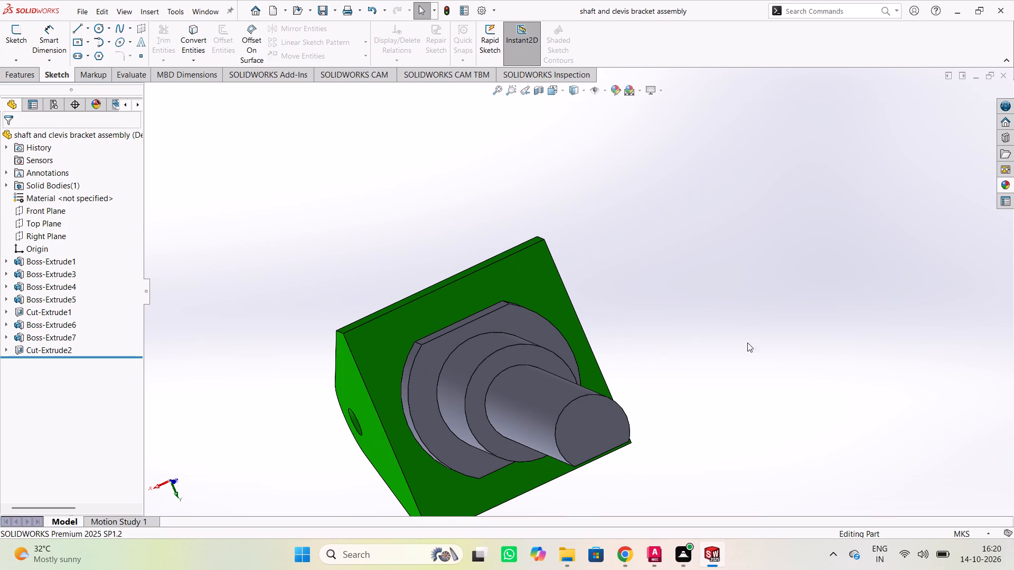
middle_drag(728, 410, 712, 396)
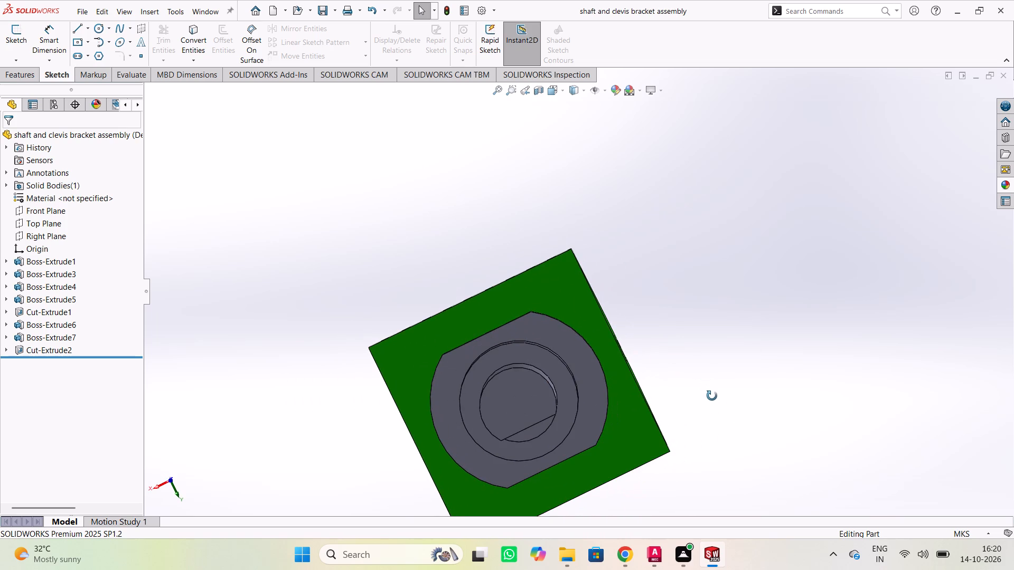
middle_drag(712, 396, 711, 400)
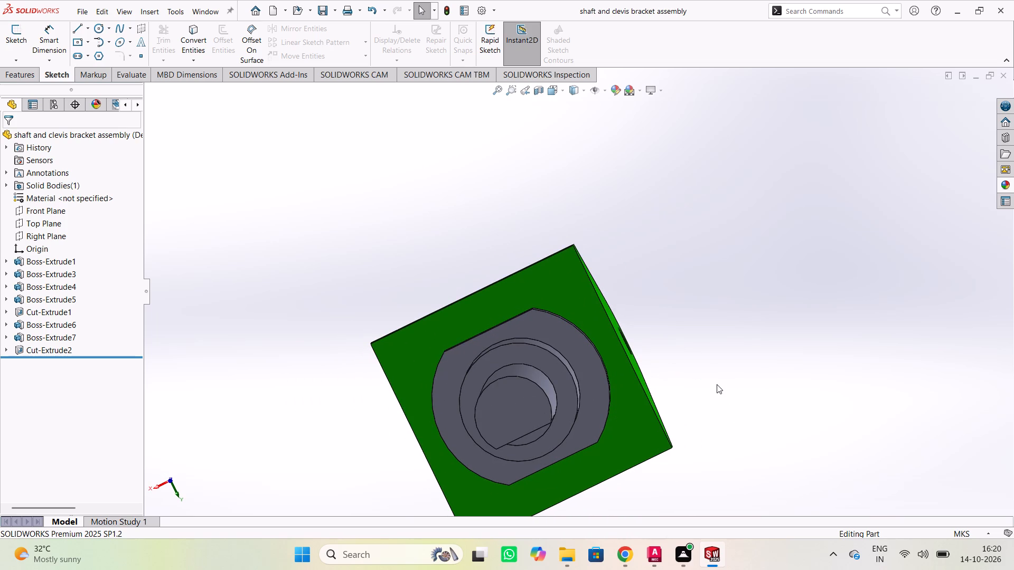
scroll(682, 330, down, 1)
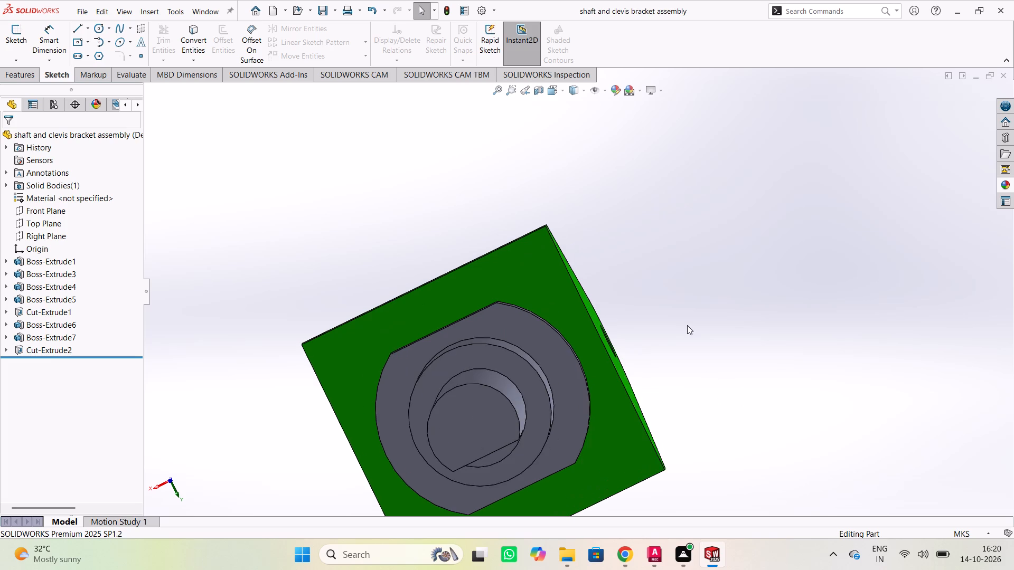
middle_drag(720, 300, 787, 231)
scroll(810, 412, down, 2)
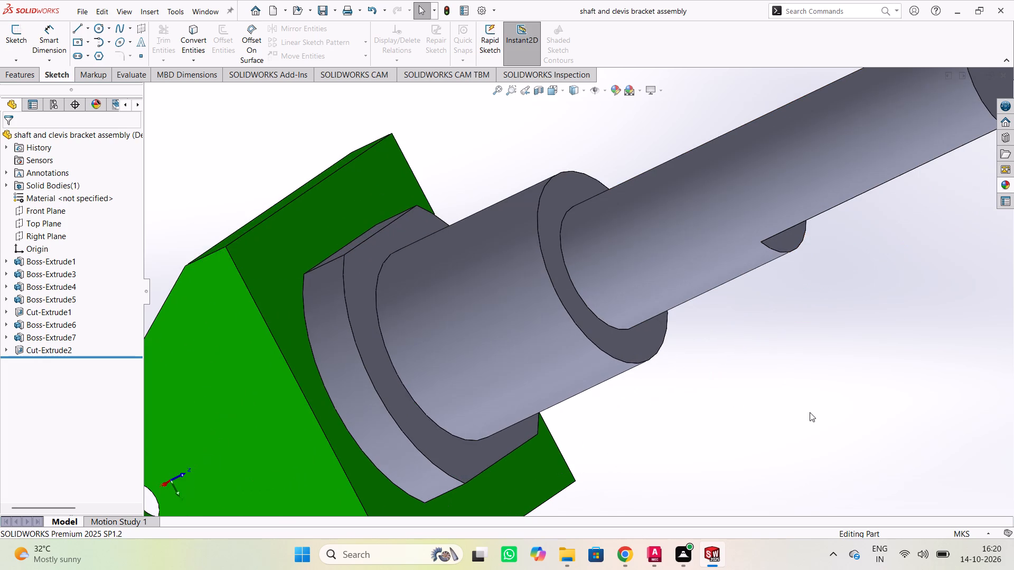
scroll(810, 412, up, 4)
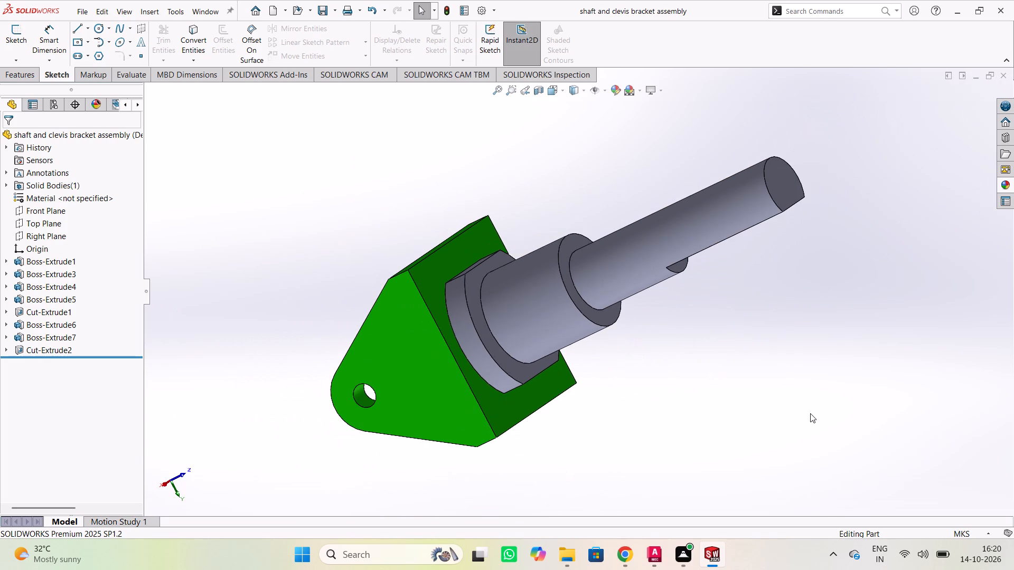
scroll(810, 413, up, 1)
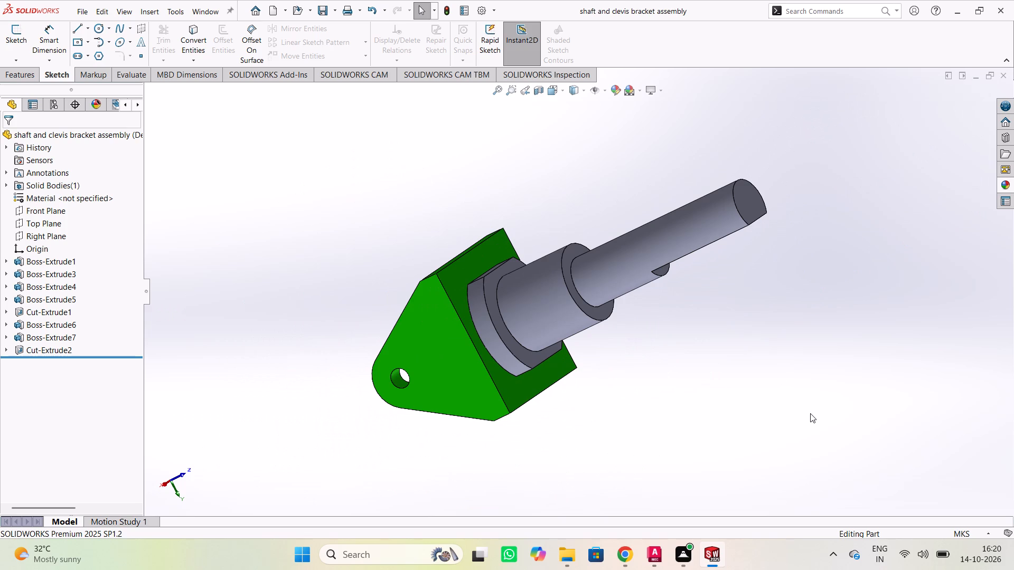
Examine the part all round from the shaft end and the side, checking the flat cut, the lug profile and the open clevis.
middle_drag(831, 408, 781, 424)
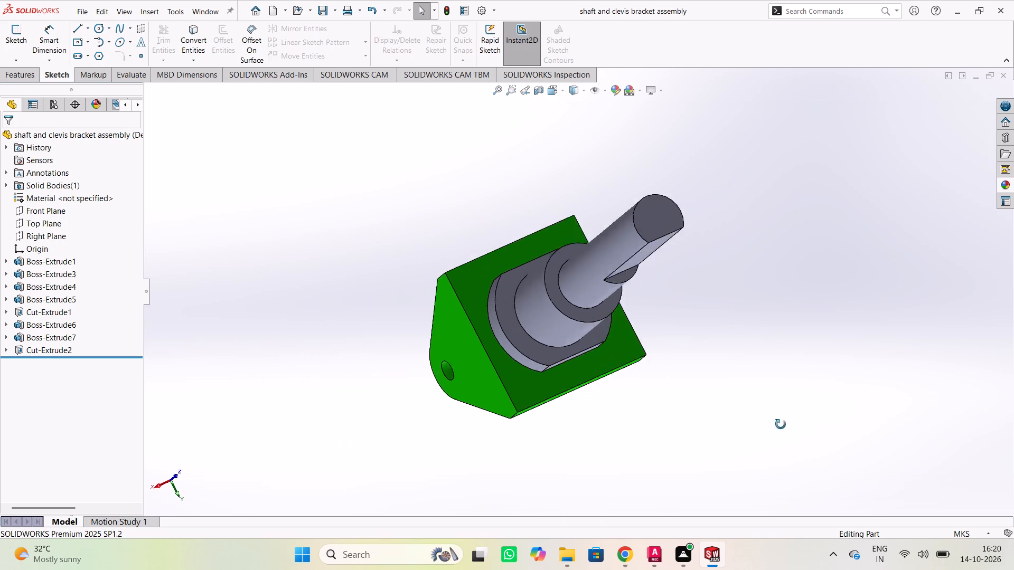
middle_drag(781, 424, 862, 336)
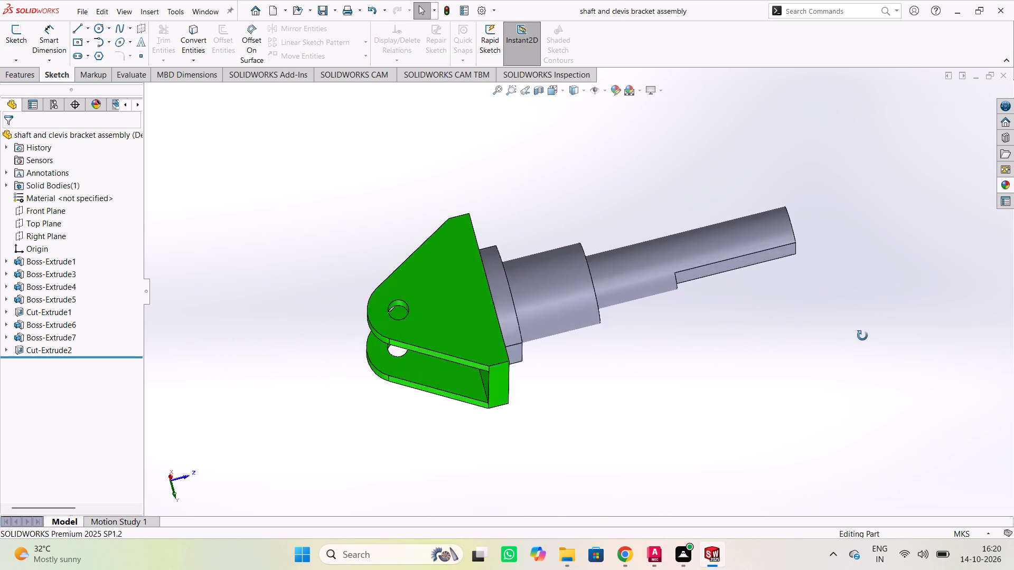
middle_drag(862, 336, 987, 344)
middle_drag(888, 316, 715, 373)
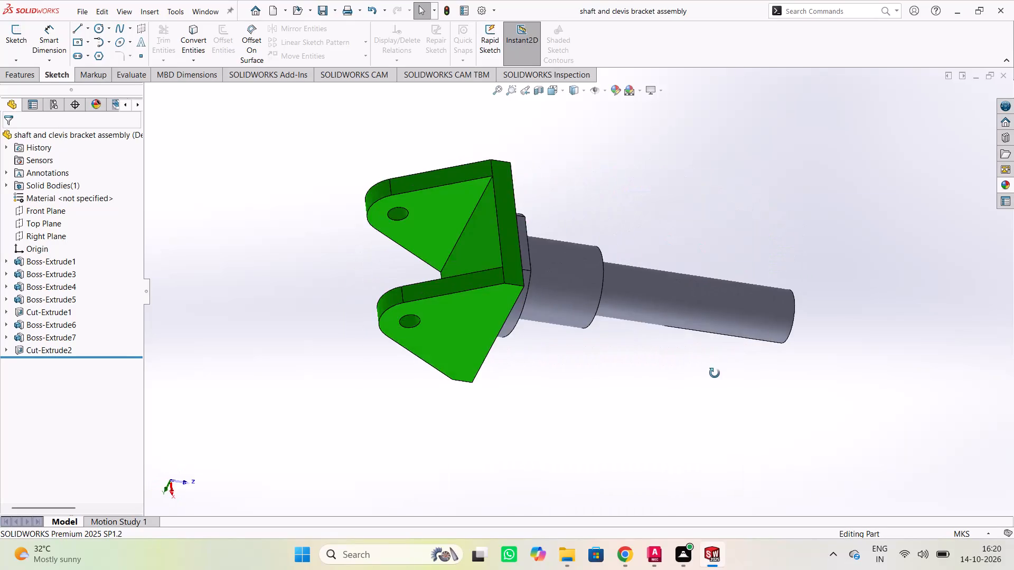
middle_drag(715, 373, 608, 392)
middle_drag(760, 347, 861, 344)
middle_drag(579, 383, 520, 369)
middle_drag(796, 354, 706, 375)
middle_drag(810, 360, 720, 392)
middle_drag(848, 387, 759, 412)
middle_drag(786, 405, 728, 419)
middle_drag(830, 423, 761, 434)
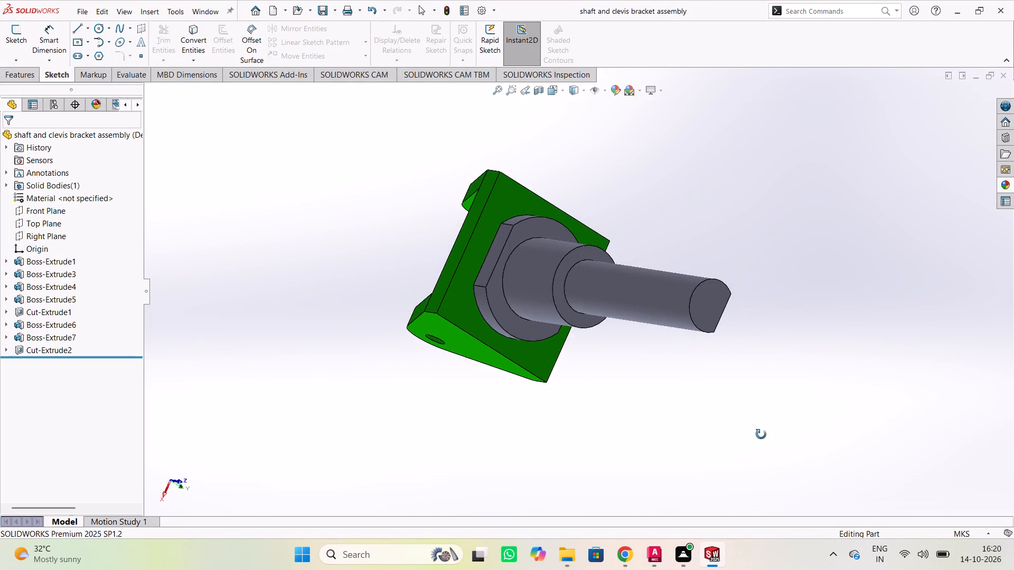
Examine the part from both ends, checking the D-shaped end face, stepped shoulders, collar flats and the base plate's inner face.
middle_drag(761, 434, 730, 434)
middle_drag(773, 432, 749, 433)
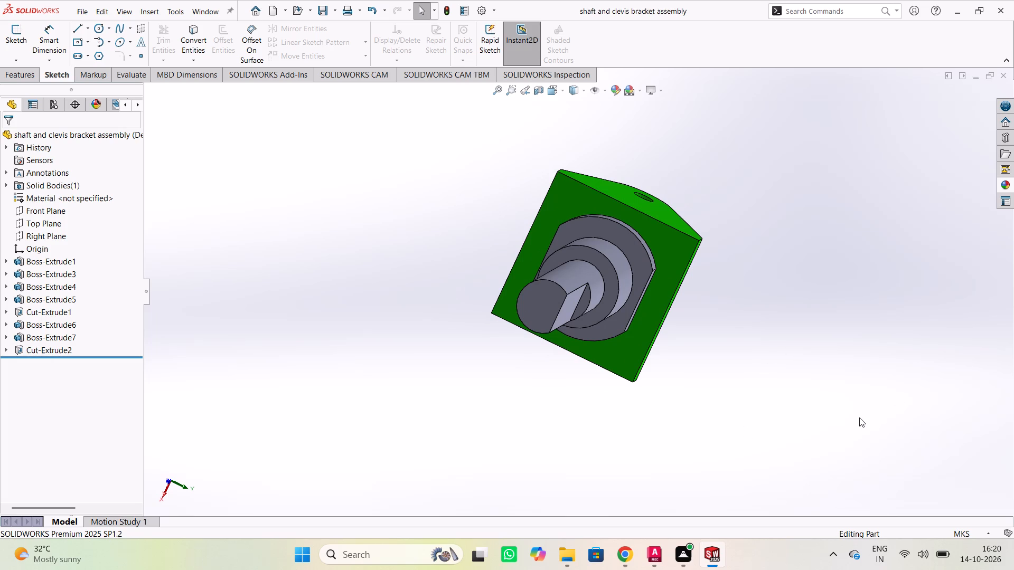
middle_drag(857, 418, 831, 420)
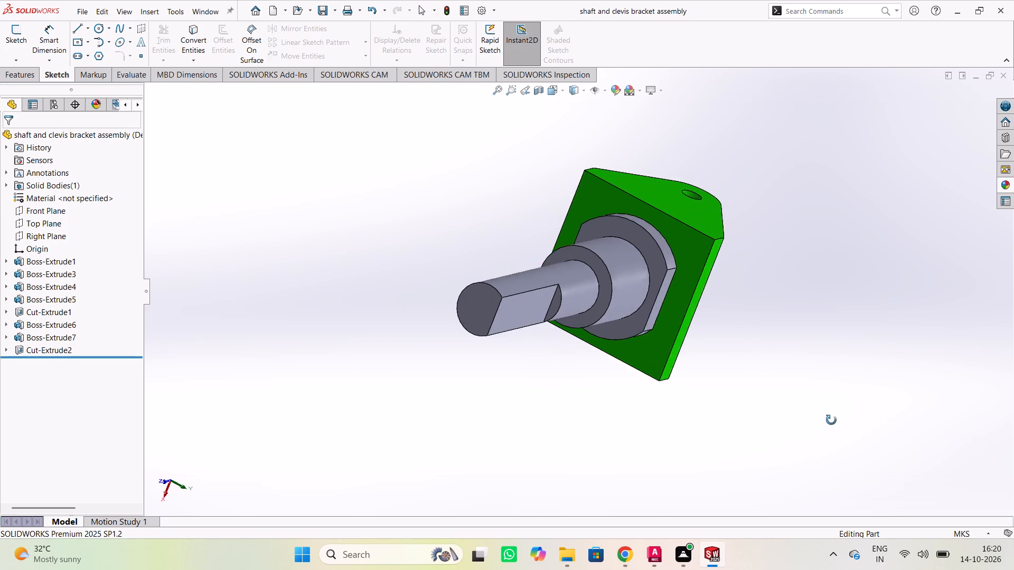
middle_drag(831, 420, 803, 422)
scroll(861, 388, up, 1)
middle_drag(835, 394, 819, 396)
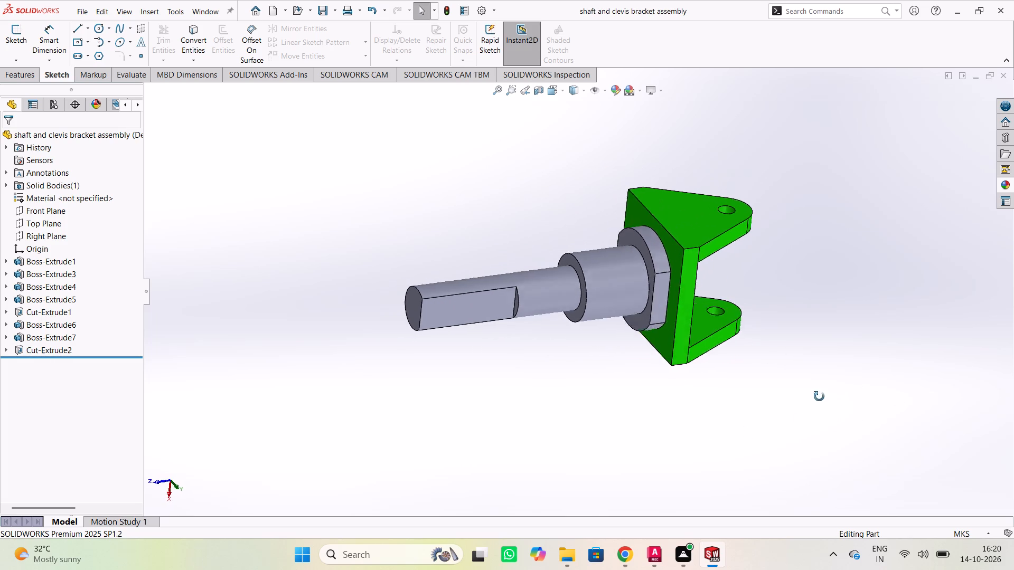
middle_drag(819, 396, 762, 402)
middle_drag(840, 387, 758, 403)
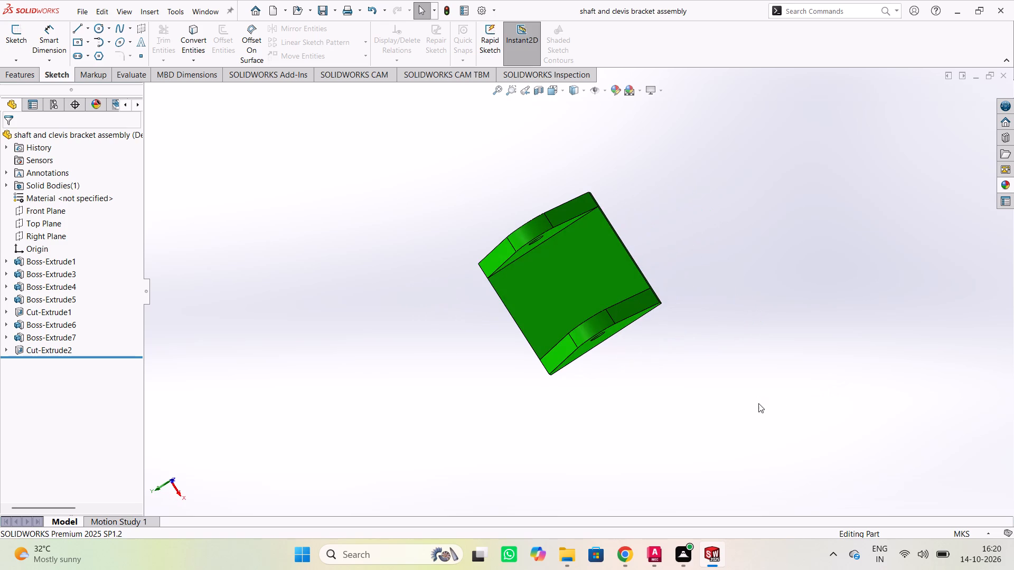
middle_drag(787, 381, 717, 386)
middle_drag(814, 382, 735, 403)
middle_drag(770, 400, 720, 406)
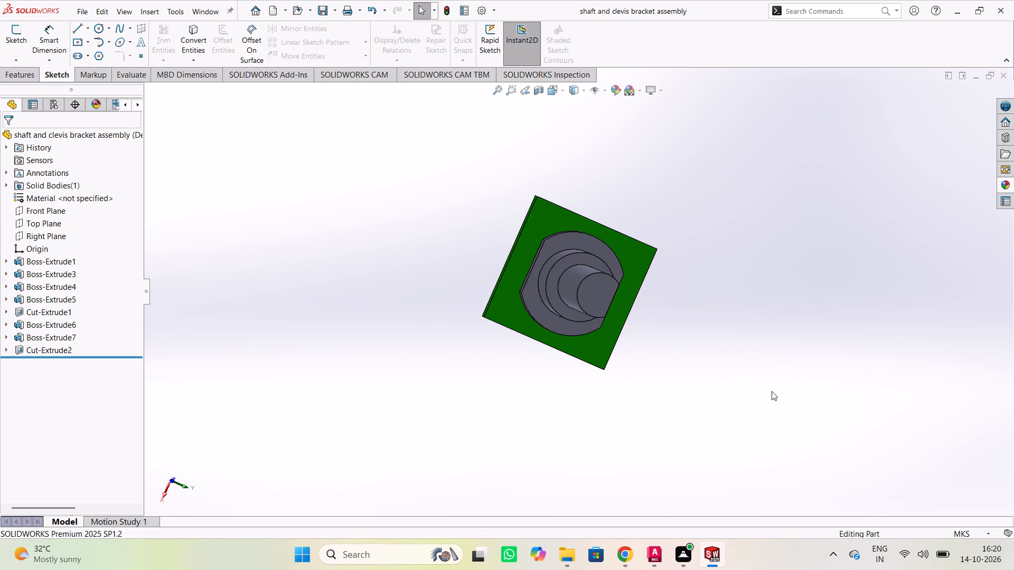
middle_drag(772, 391, 733, 394)
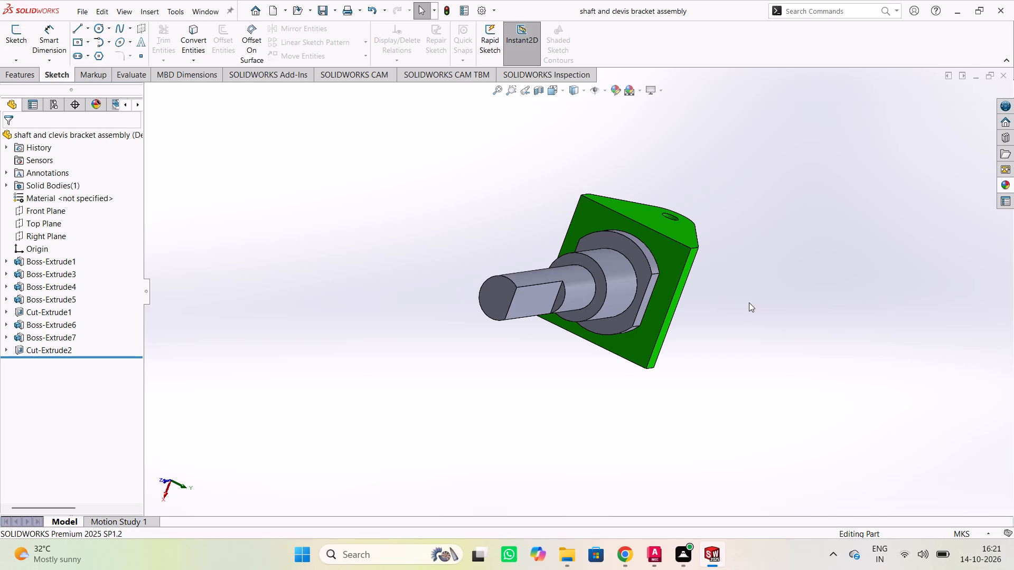
Examine the part obliquely from the side and the clevis end, checking the lug holes, base plate and the flat cut's orientation.
middle_drag(722, 324, 656, 374)
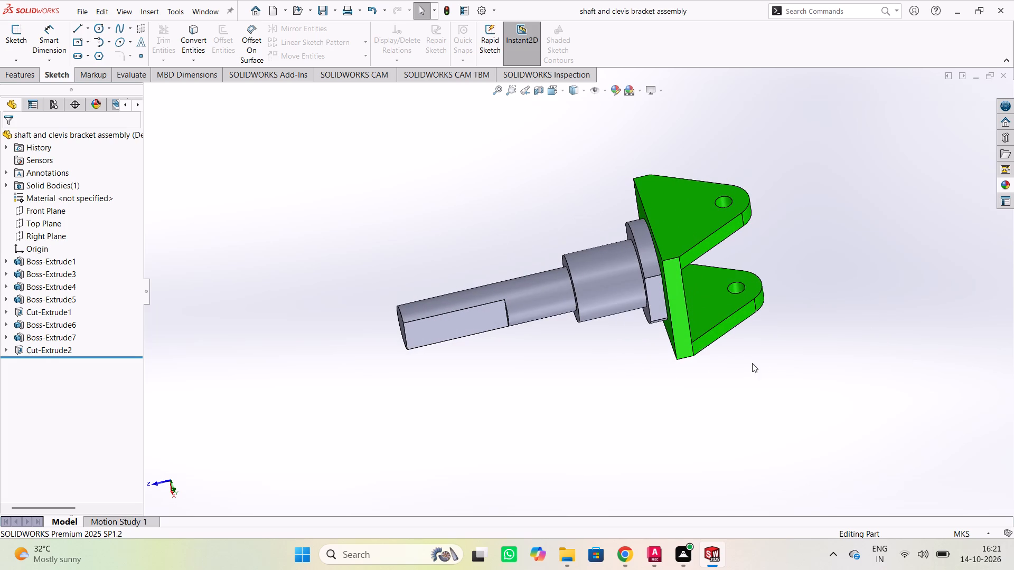
middle_drag(786, 366, 708, 405)
middle_drag(768, 359, 681, 391)
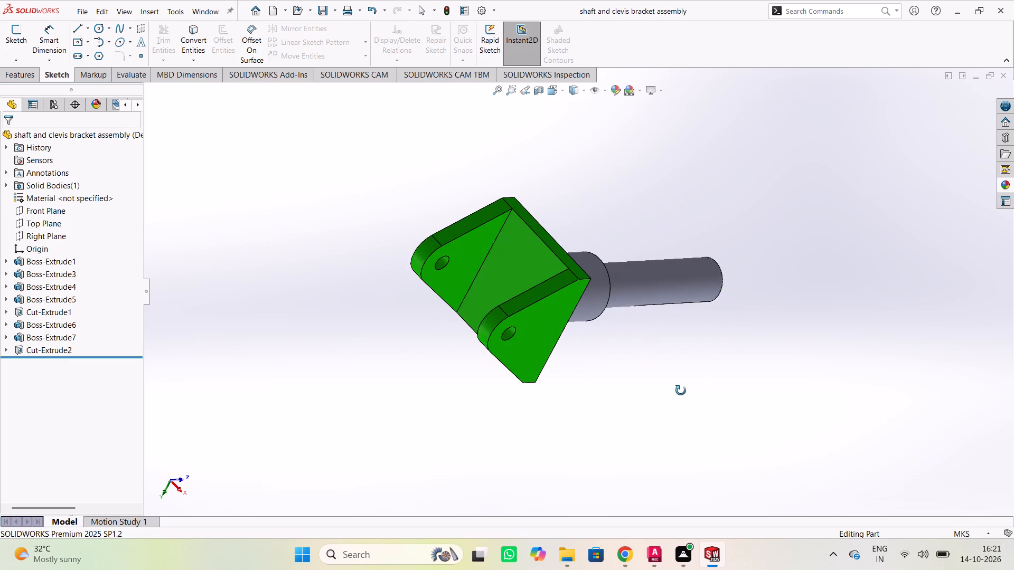
middle_drag(681, 391, 680, 391)
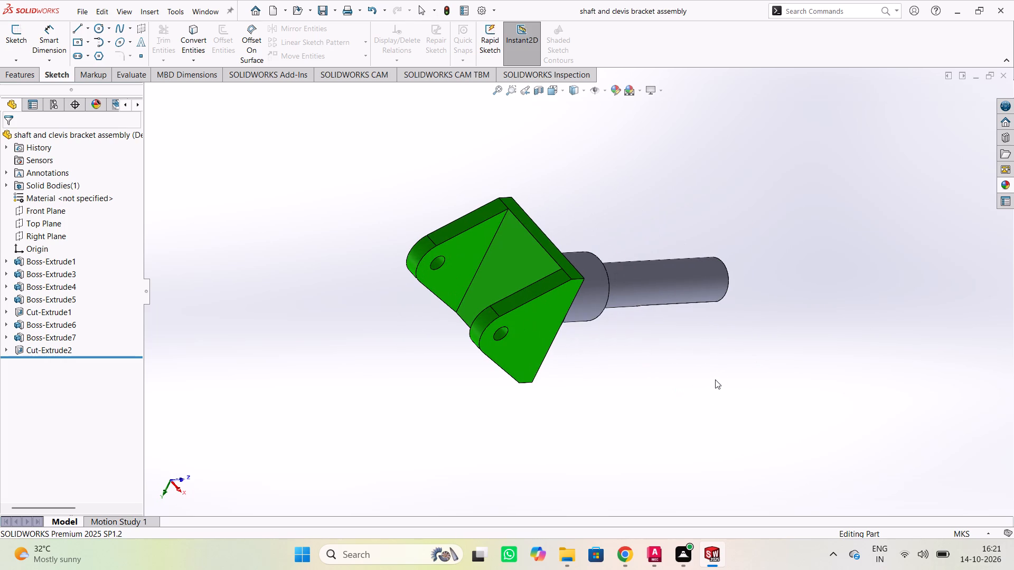
middle_drag(719, 378, 600, 394)
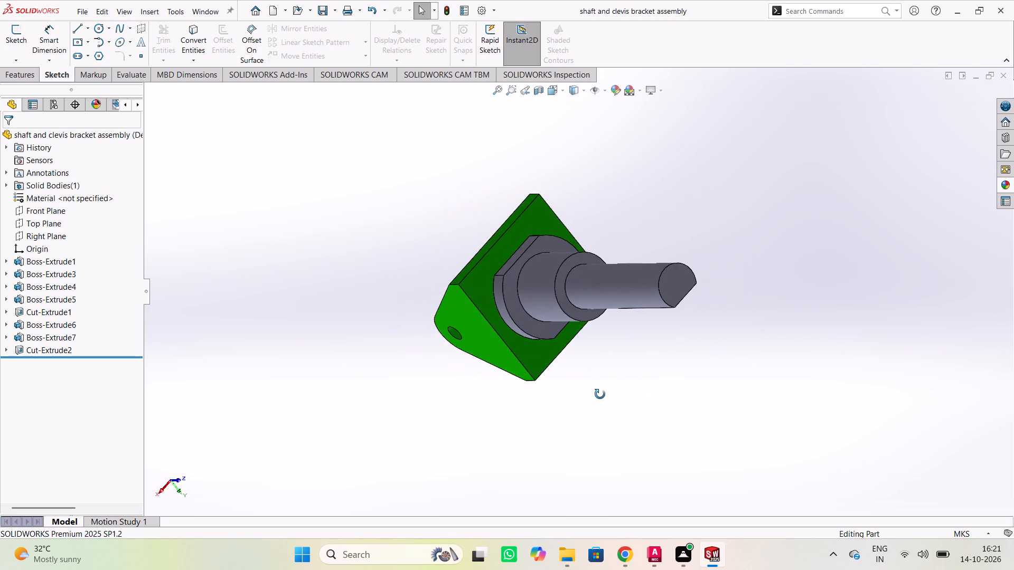
middle_drag(600, 394, 558, 384)
middle_drag(665, 373, 660, 401)
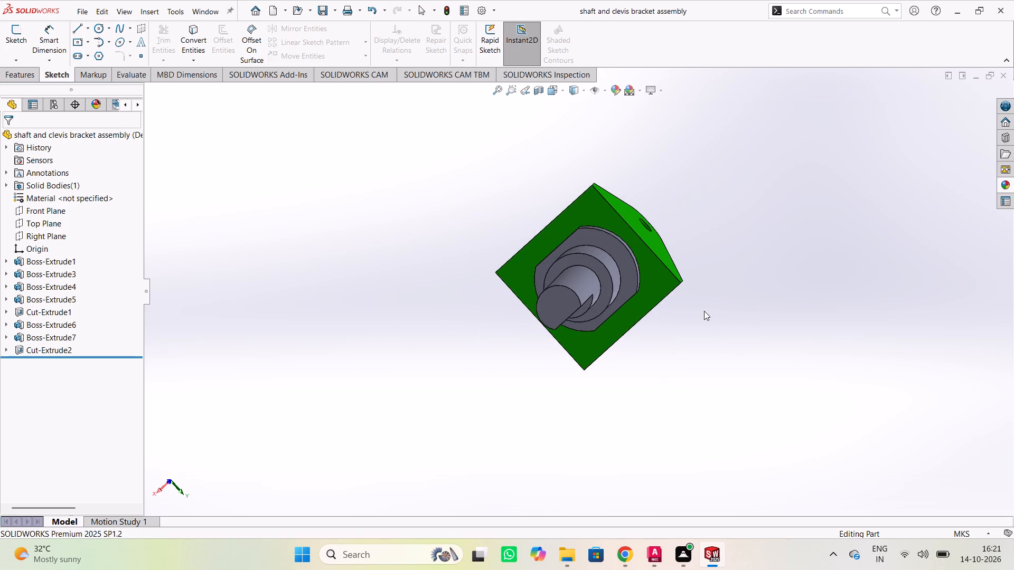
middle_drag(705, 310, 715, 363)
middle_drag(722, 255, 784, 261)
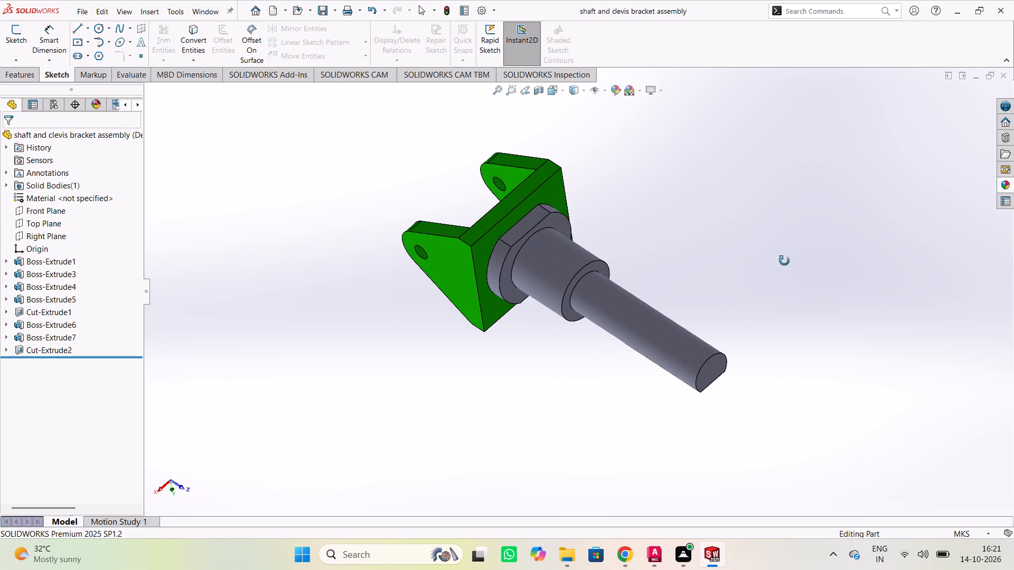
middle_drag(784, 261, 868, 250)
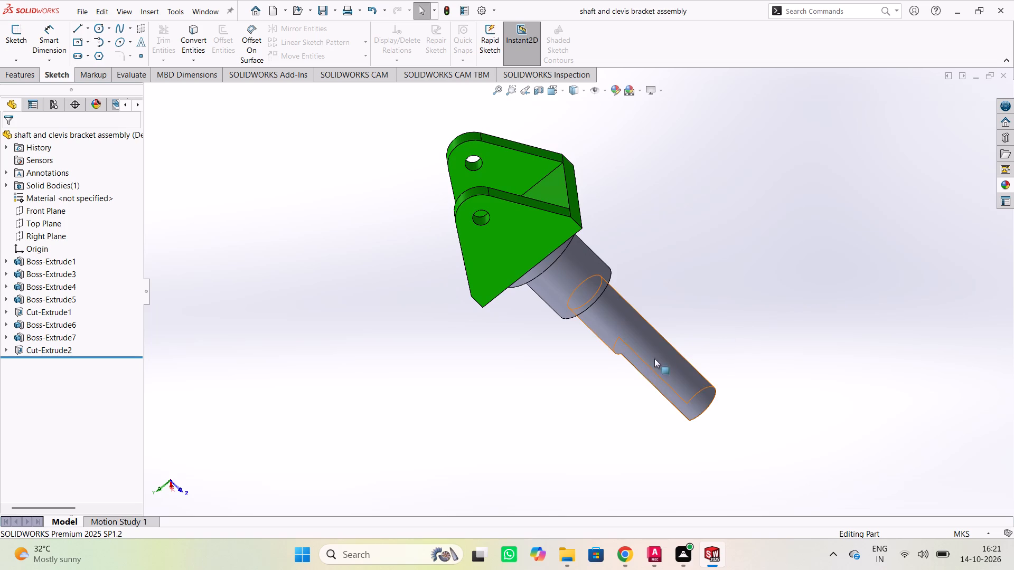
middle_drag(567, 408, 704, 414)
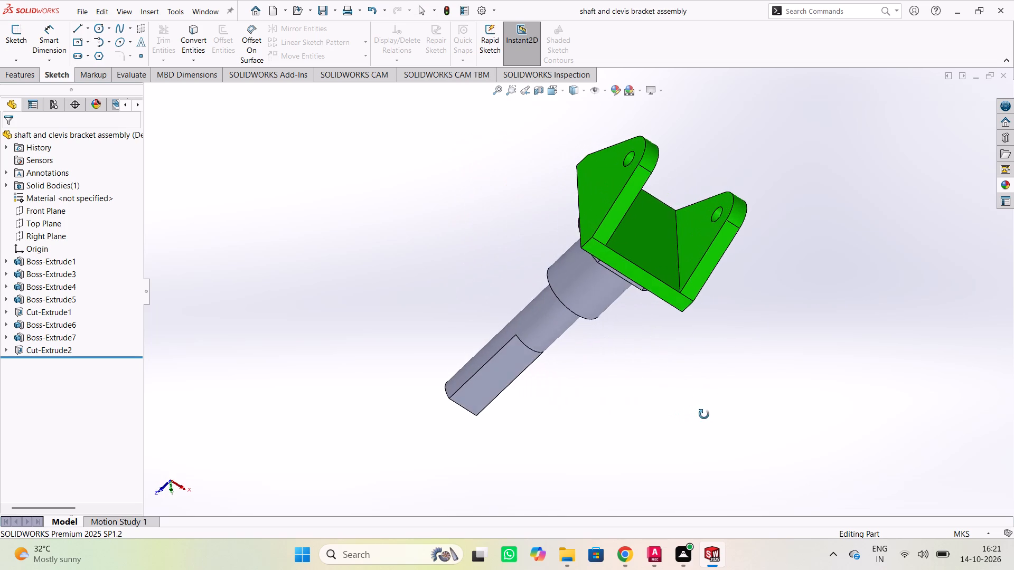
middle_drag(704, 414, 713, 414)
middle_drag(697, 388, 626, 451)
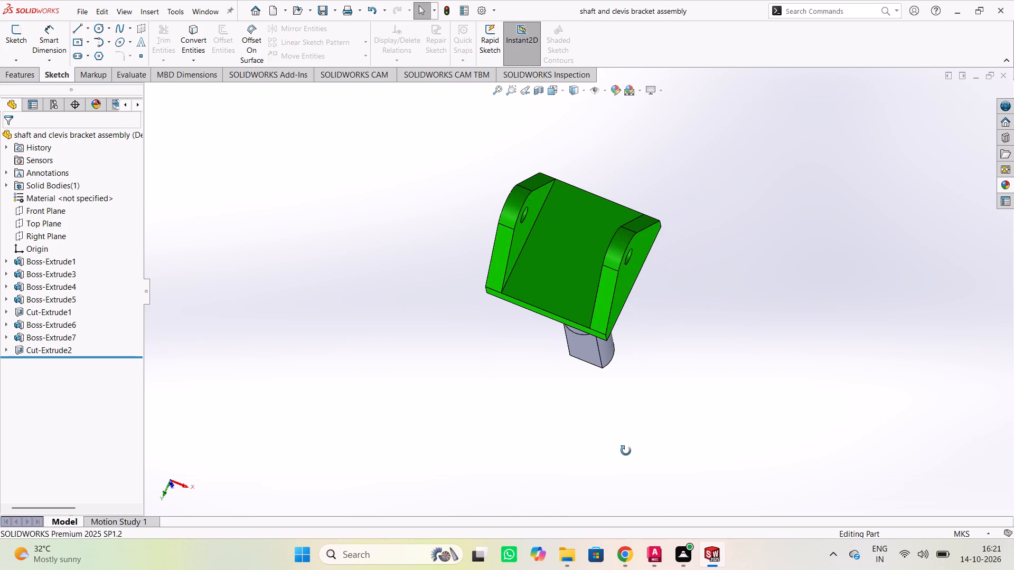
middle_drag(626, 451, 625, 450)
middle_drag(728, 294, 699, 327)
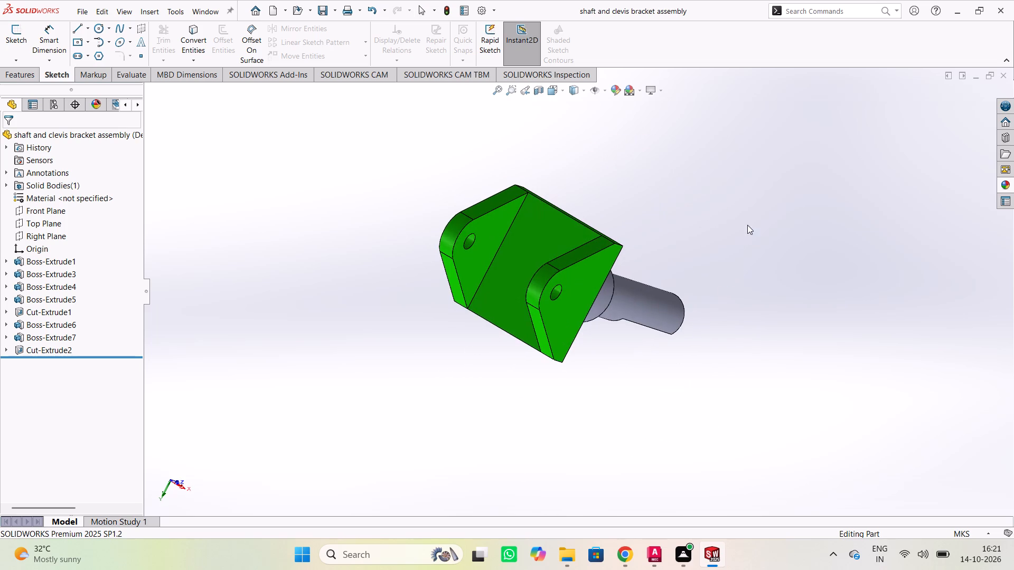
Examine the part with the shaft roughly level, checking the tapered lugs, their rounded ends and holes, and the collar on the base plate.
middle_drag(747, 225, 435, 327)
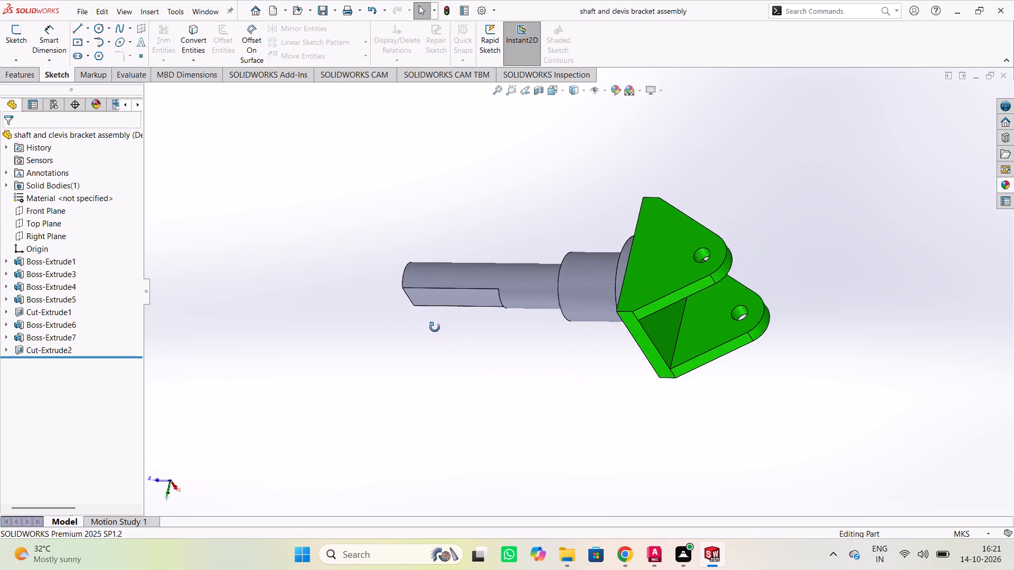
middle_drag(435, 327, 585, 395)
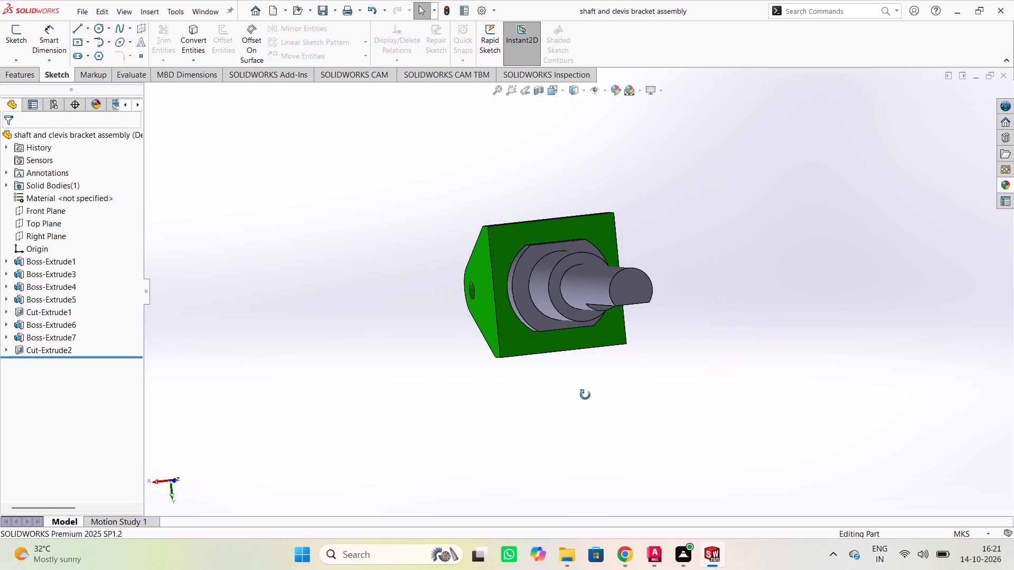
middle_drag(585, 395, 746, 381)
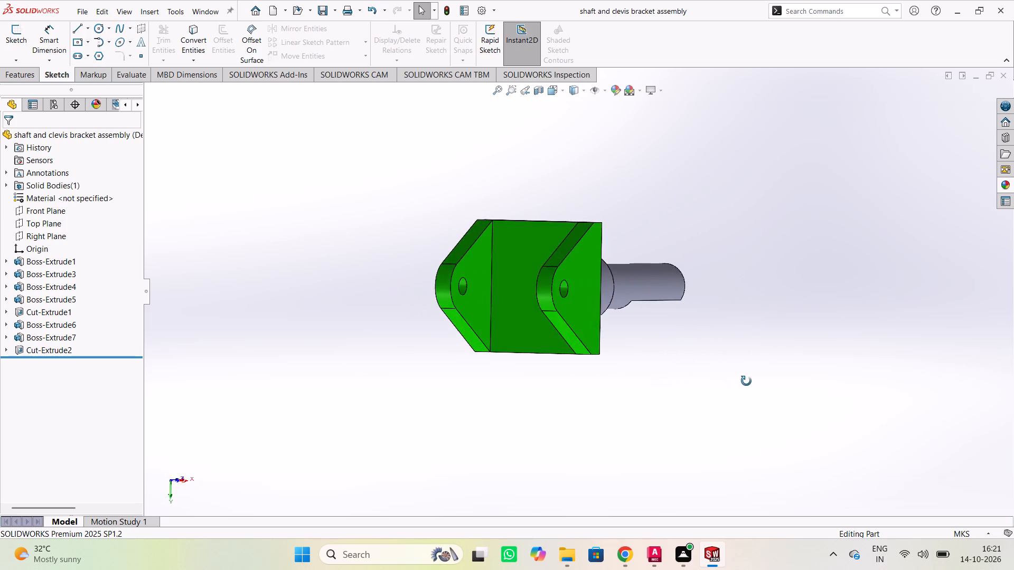
middle_drag(746, 381, 770, 381)
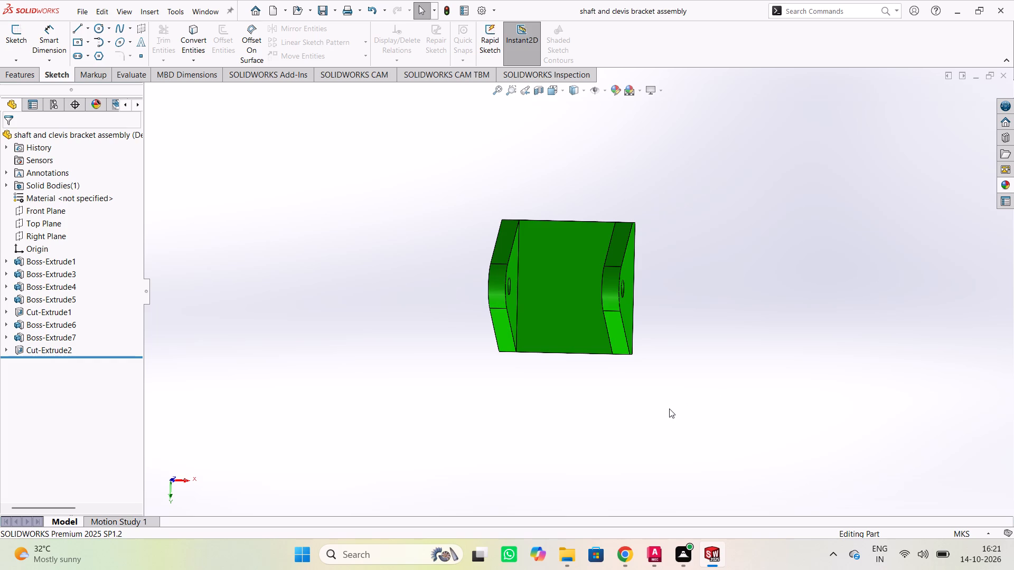
middle_drag(669, 408, 728, 408)
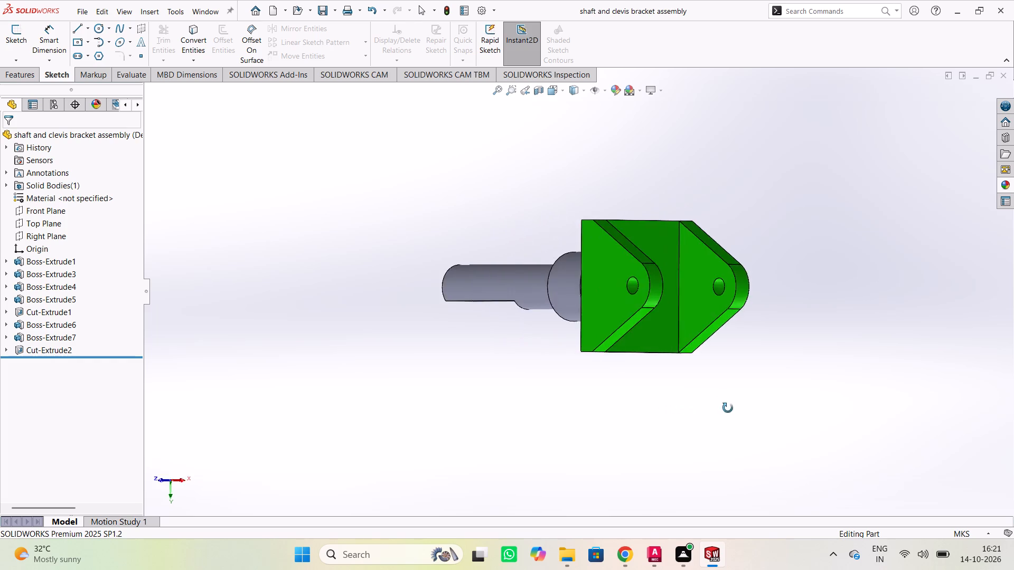
middle_drag(728, 408, 799, 415)
middle_drag(664, 416, 708, 414)
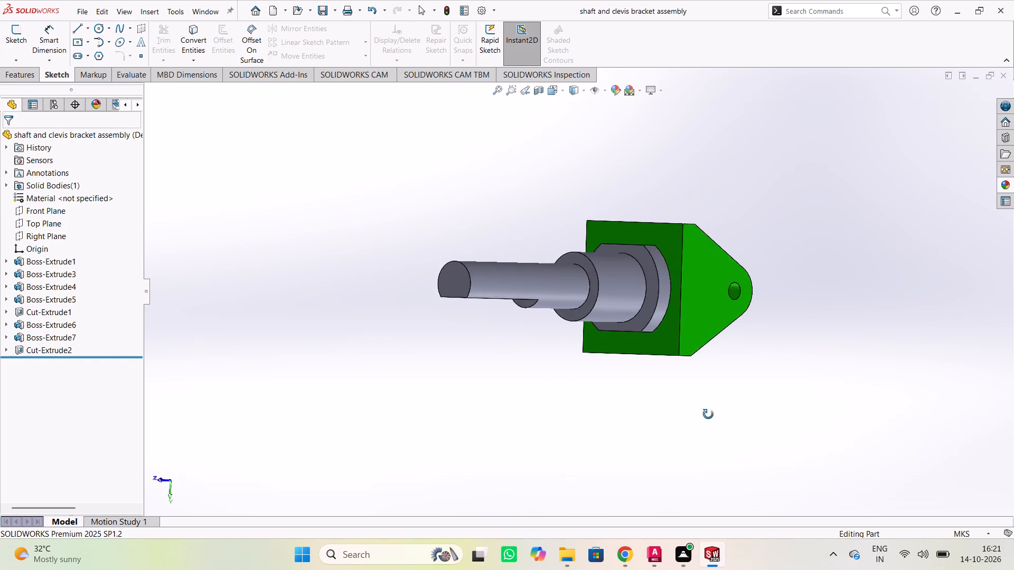
middle_drag(708, 414, 800, 413)
middle_drag(568, 416, 793, 407)
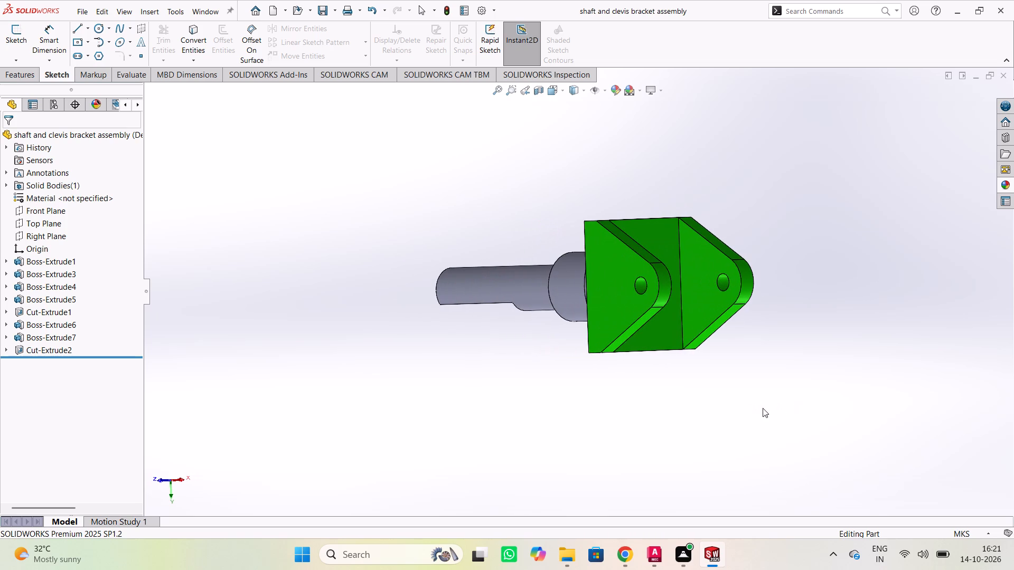
middle_drag(553, 409, 687, 423)
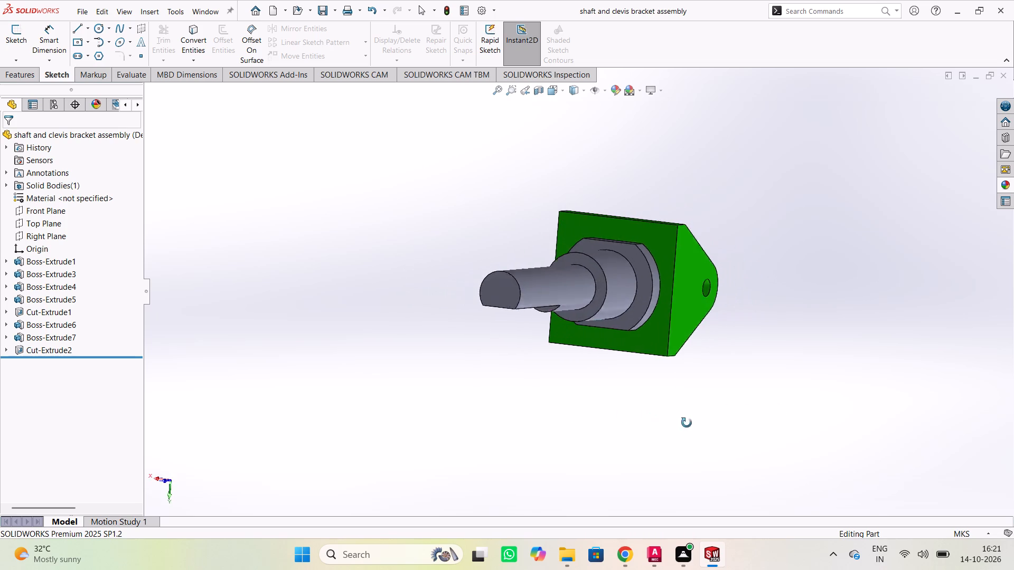
middle_drag(687, 423, 781, 420)
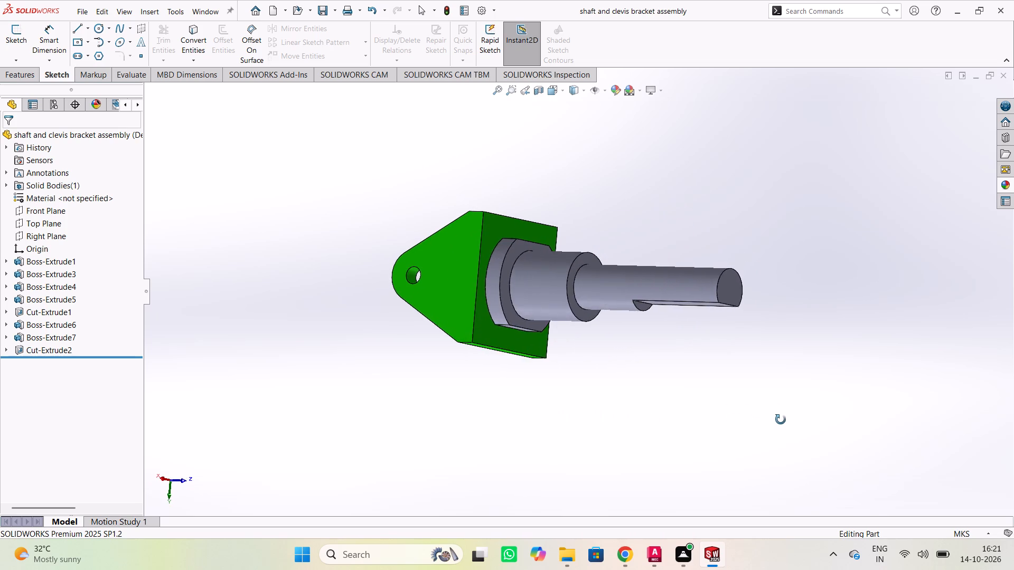
Examine the clevis's U-shaped profile edge-on, together with the full shaft length, the flat cut and the space between the lugs.
middle_drag(781, 420, 589, 321)
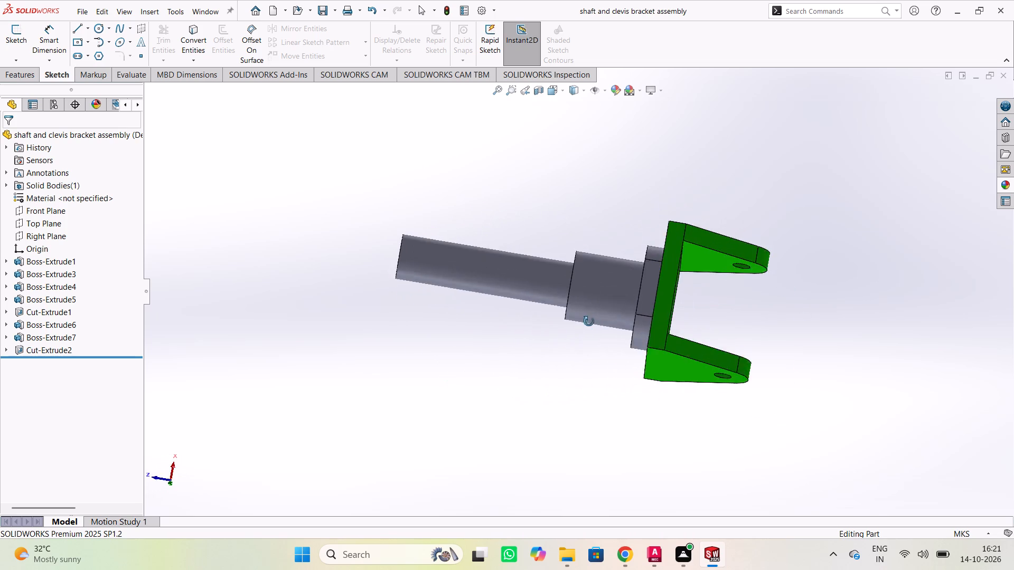
middle_drag(589, 321, 617, 392)
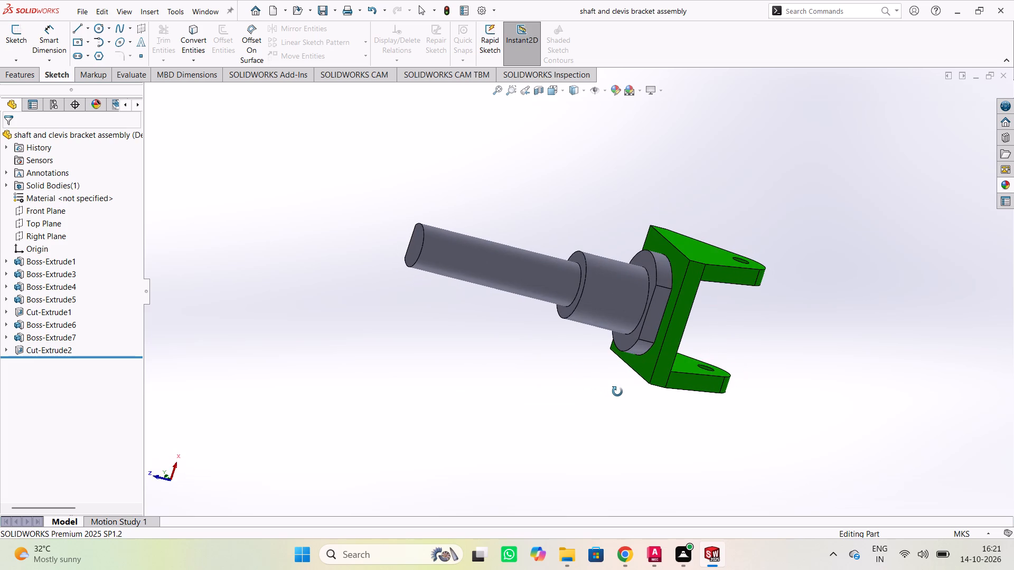
middle_drag(617, 392, 618, 392)
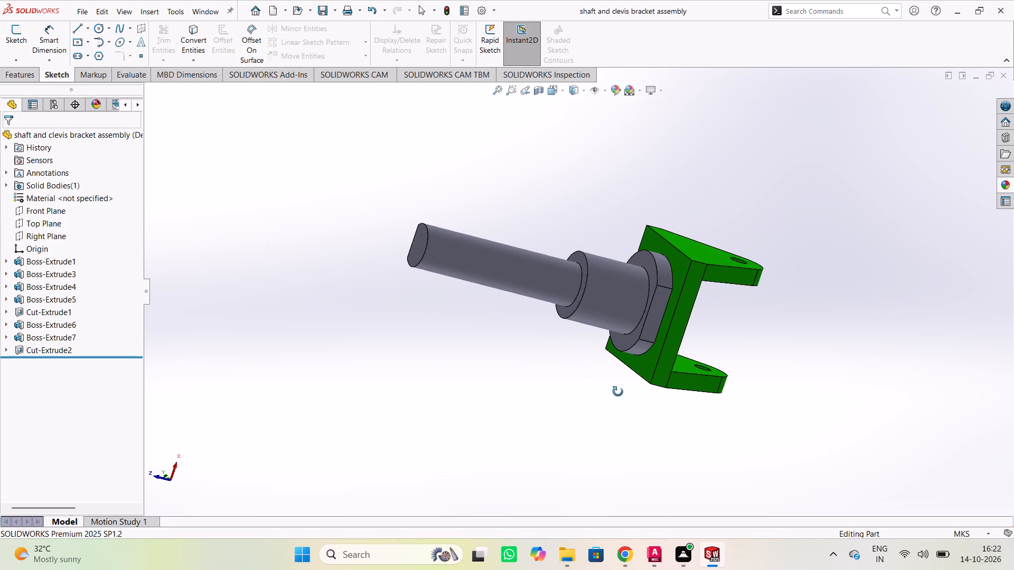
middle_drag(618, 392, 705, 398)
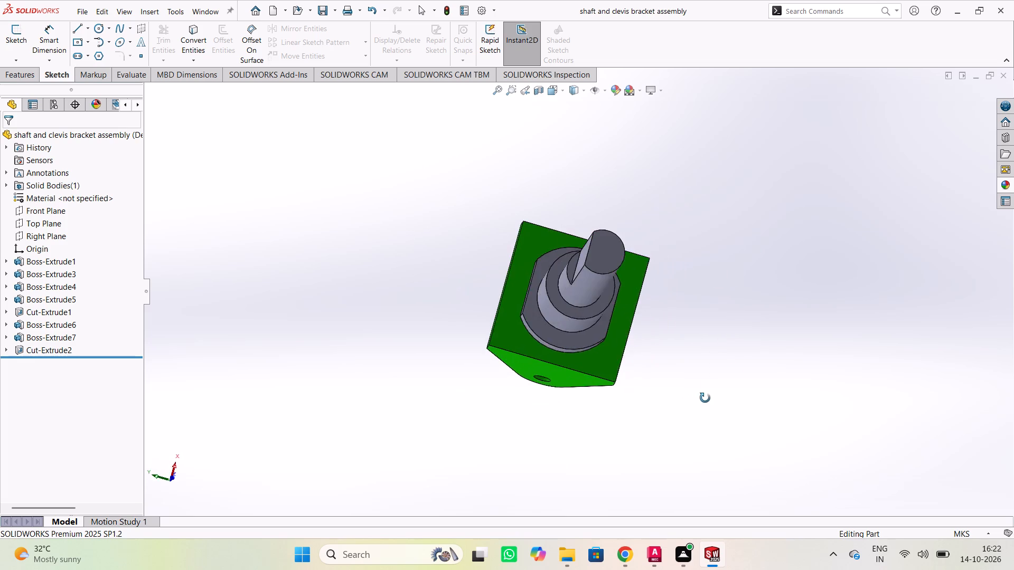
middle_drag(705, 398, 770, 403)
middle_drag(568, 430, 650, 430)
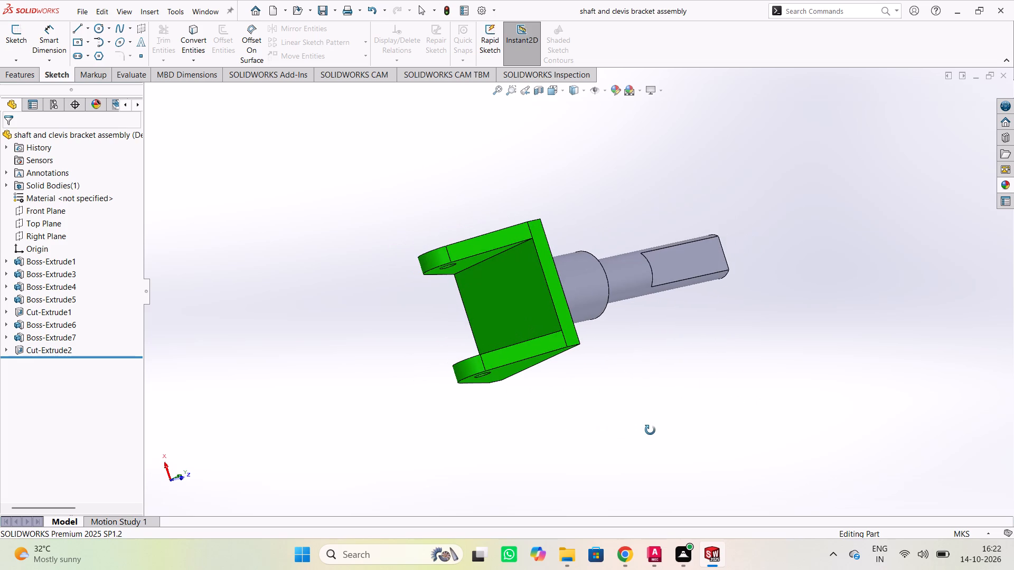
middle_drag(650, 430, 729, 429)
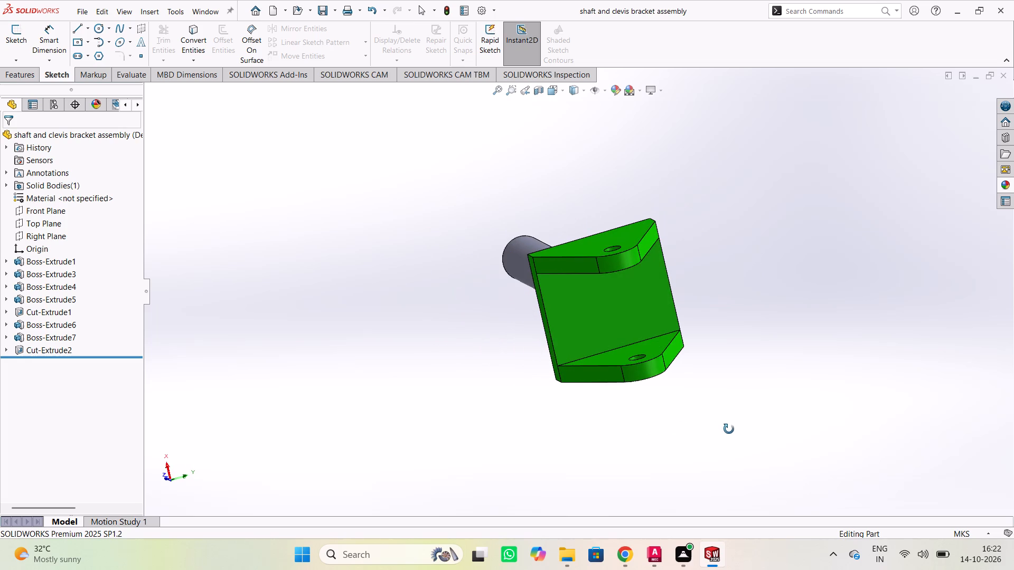
Examine the part from the shaft side and edge-on to the clevis, checking the flat cut, stepped shoulders, collar flats and parallel lugs.
middle_drag(729, 429, 855, 426)
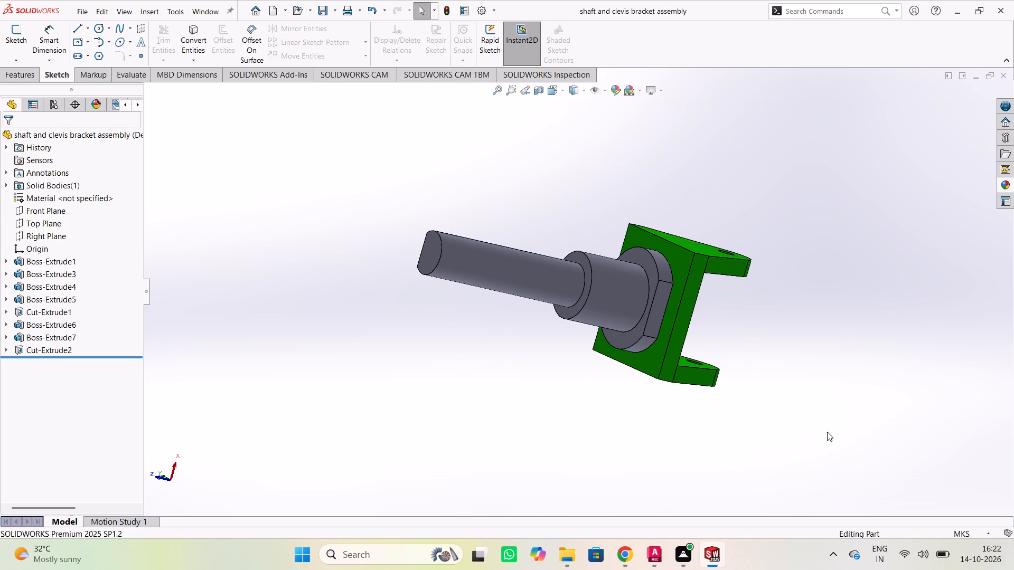
middle_drag(541, 424, 725, 446)
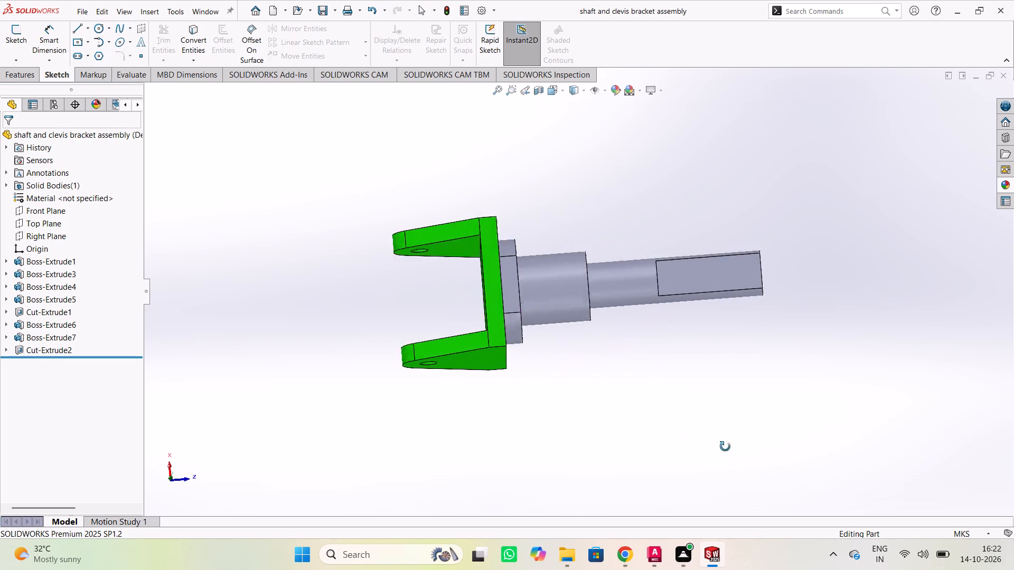
middle_drag(725, 446, 673, 452)
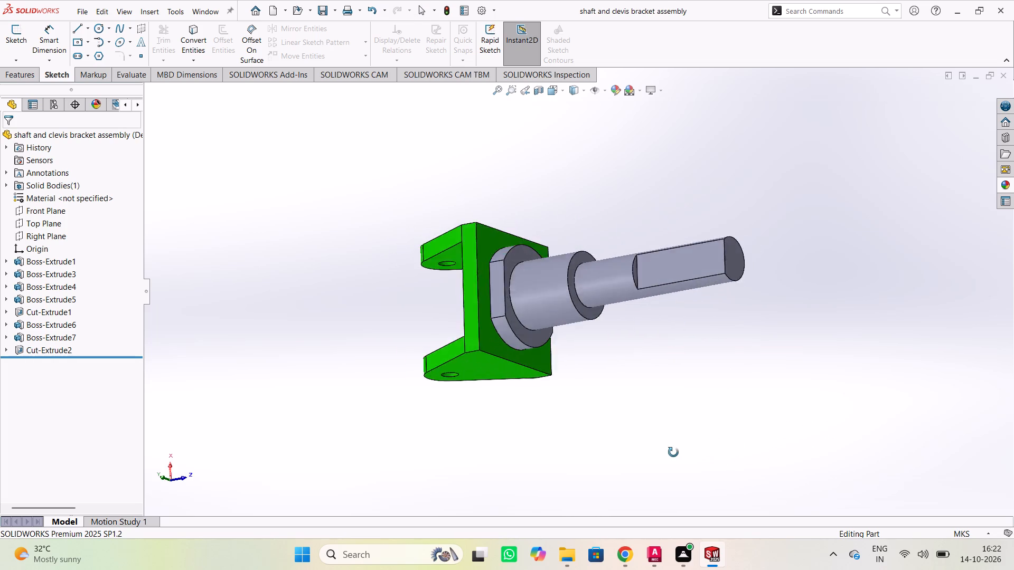
middle_drag(673, 452, 654, 386)
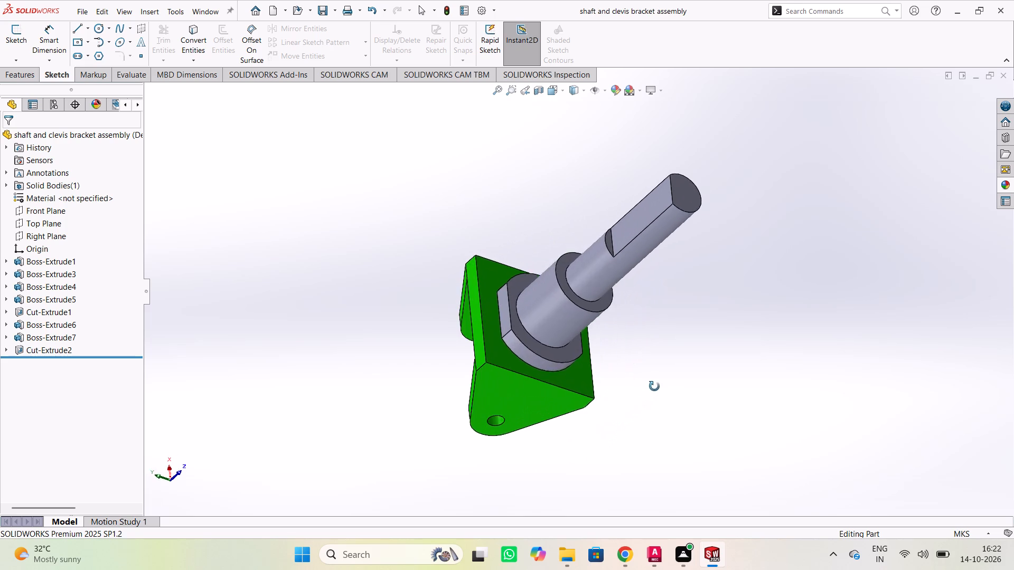
middle_drag(654, 386, 677, 363)
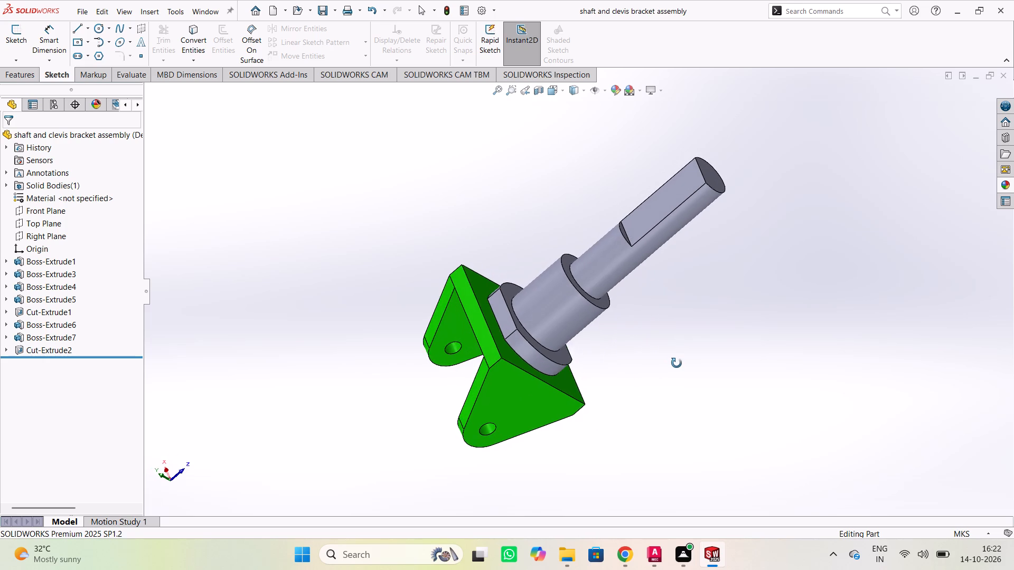
middle_drag(677, 363, 680, 365)
middle_drag(682, 352, 725, 406)
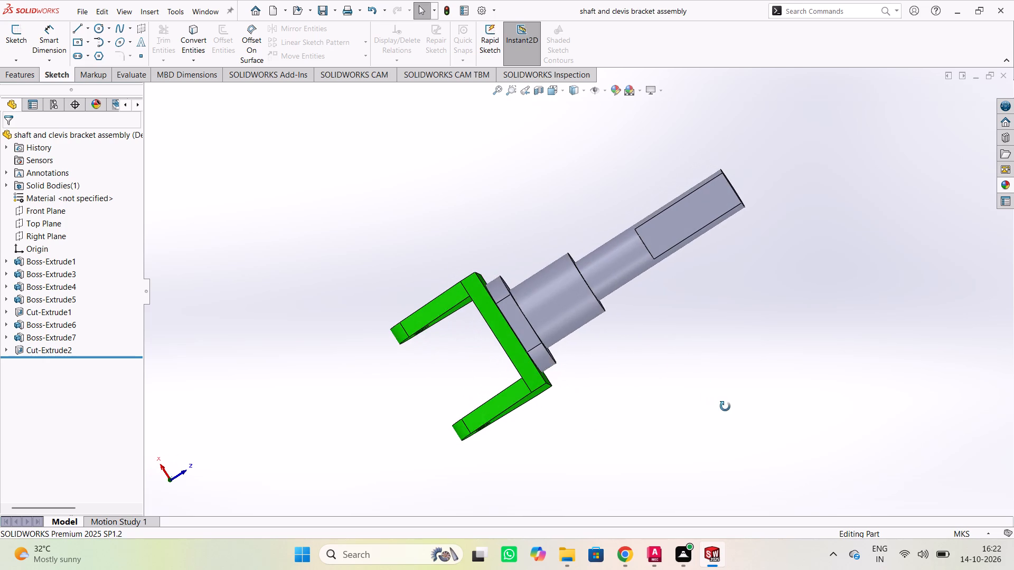
middle_drag(725, 406, 729, 408)
middle_drag(650, 332, 661, 366)
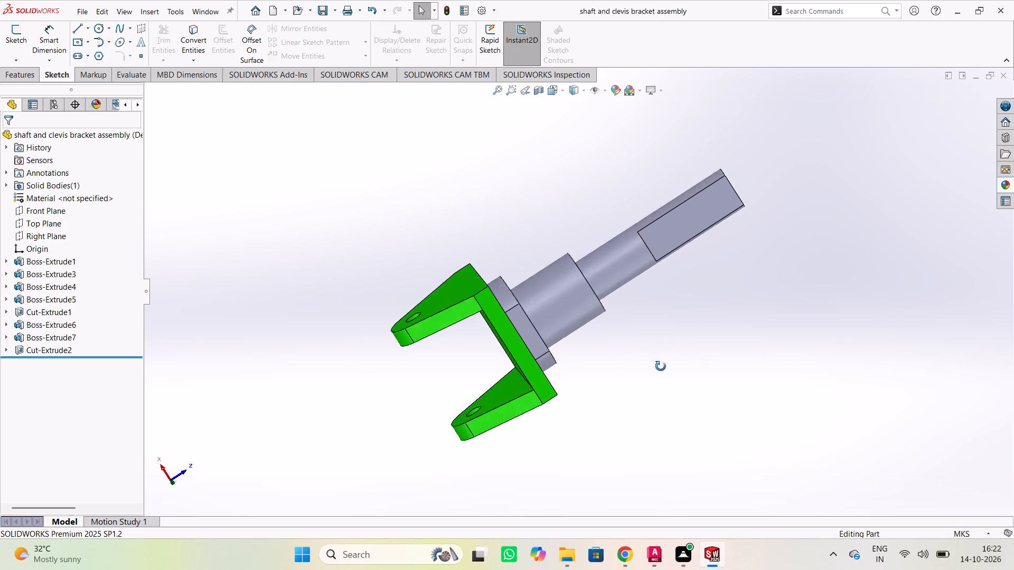
Examine the part with the shaft pointing upward and end-on, checking the base plate's inner face, the collar seating and the D-shaped shaft end.
middle_drag(661, 366, 808, 408)
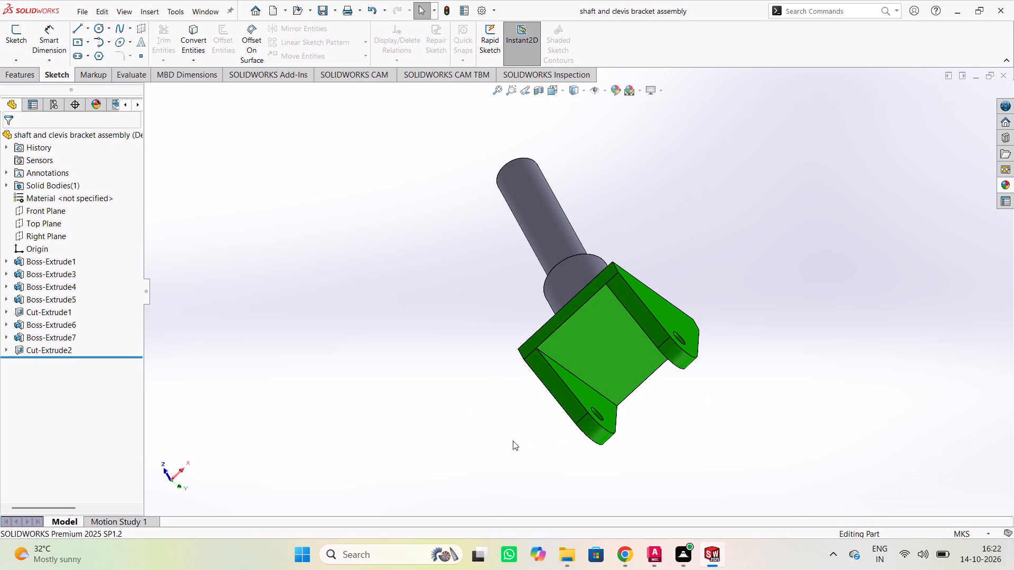
middle_drag(447, 372, 669, 422)
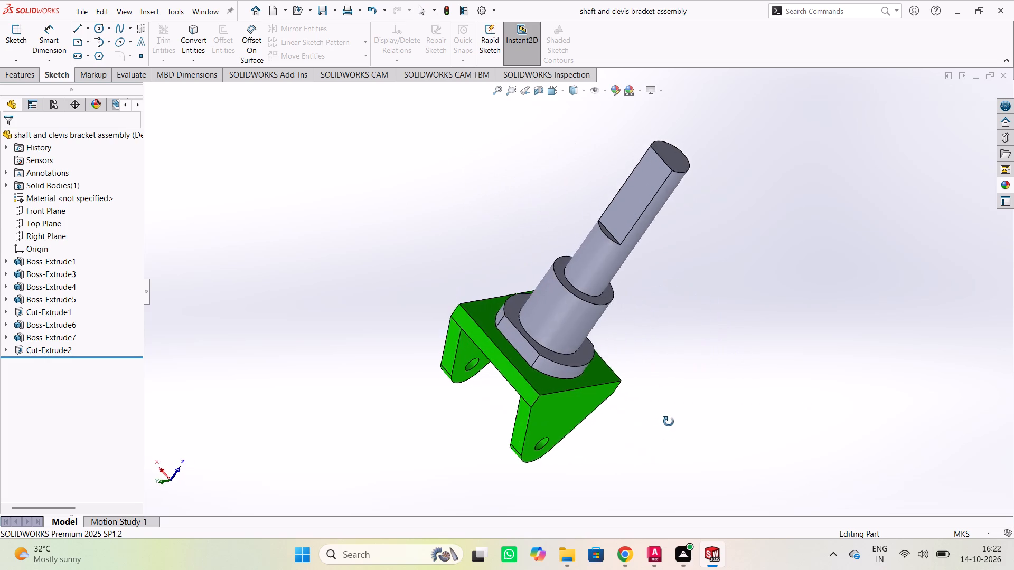
middle_drag(669, 422, 801, 377)
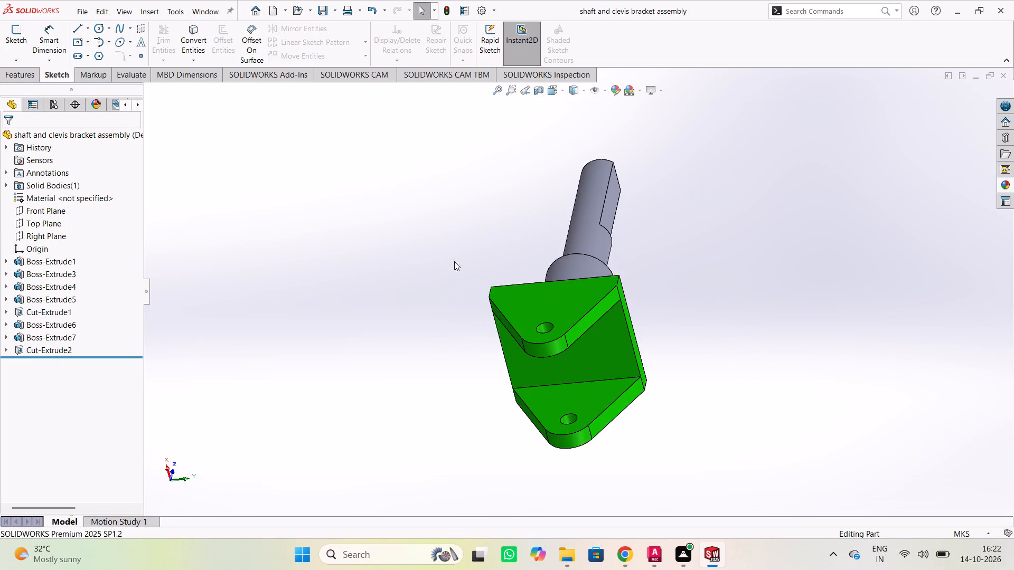
middle_drag(437, 227, 602, 430)
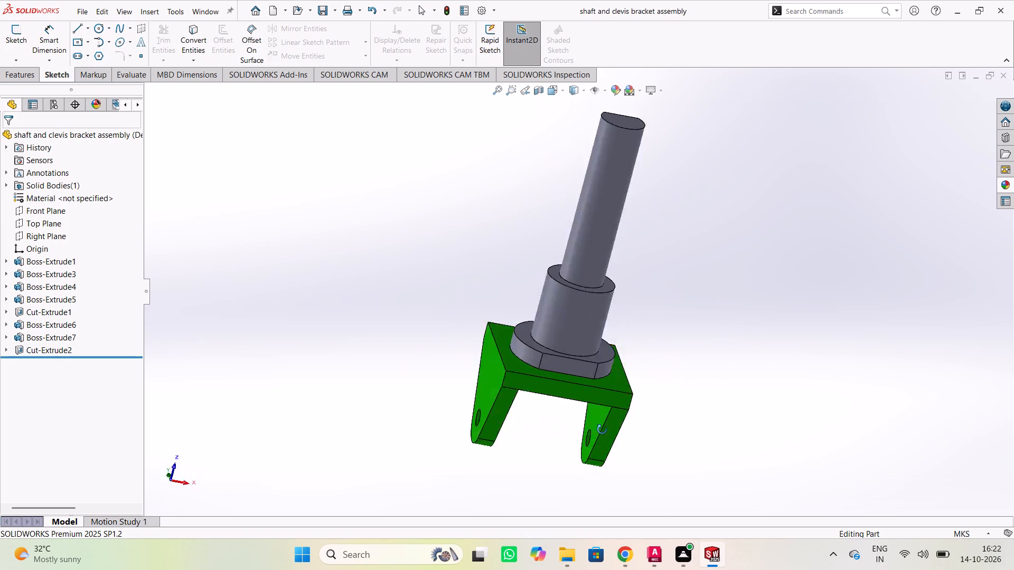
middle_drag(602, 430, 838, 407)
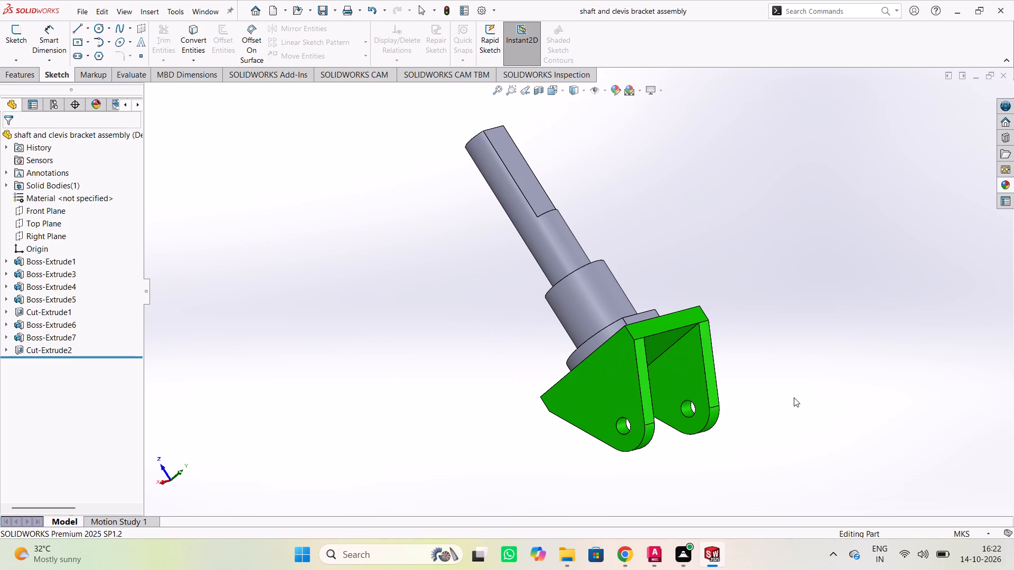
middle_drag(331, 218, 425, 350)
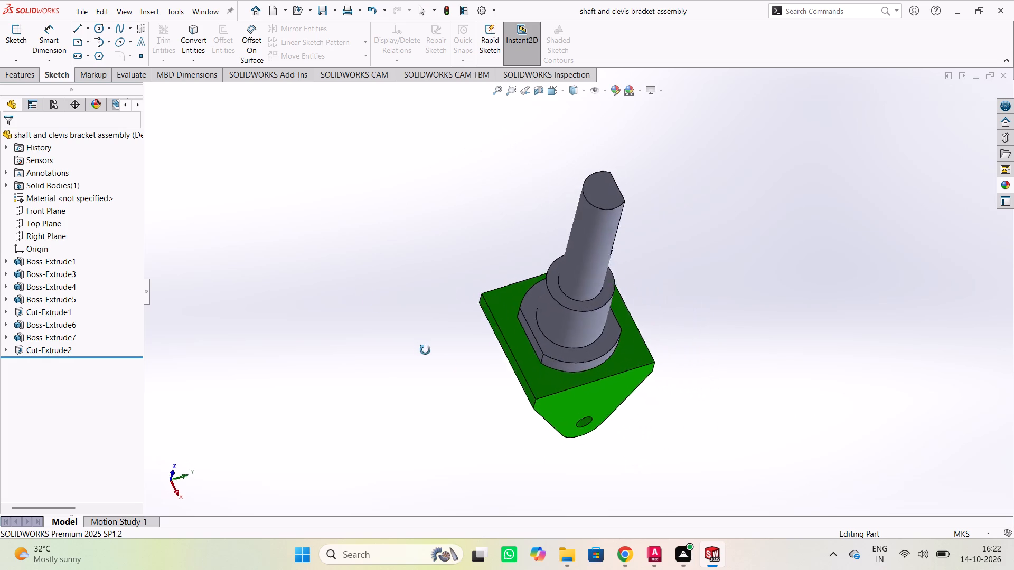
middle_drag(425, 350, 791, 473)
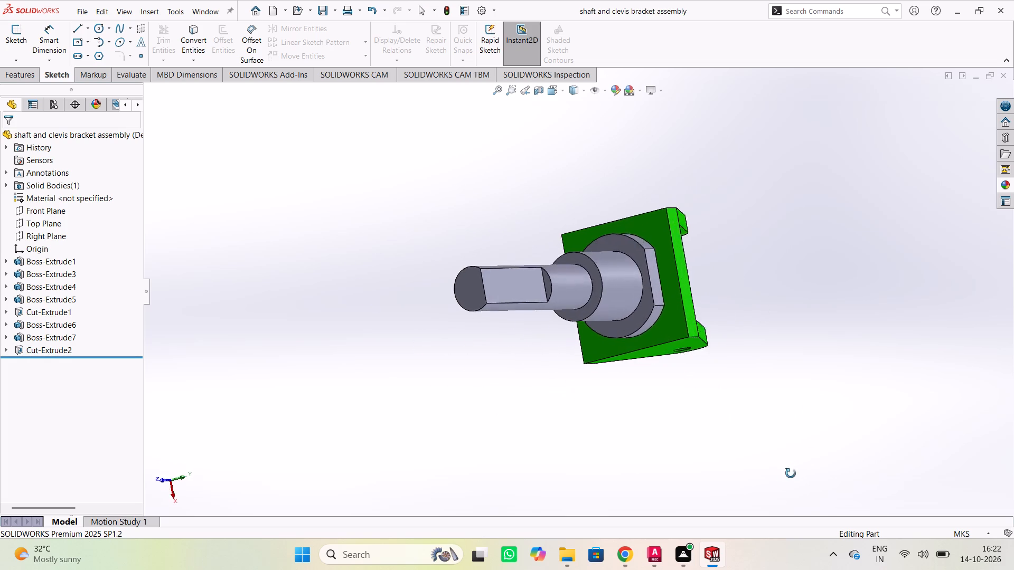
middle_drag(791, 473, 645, 432)
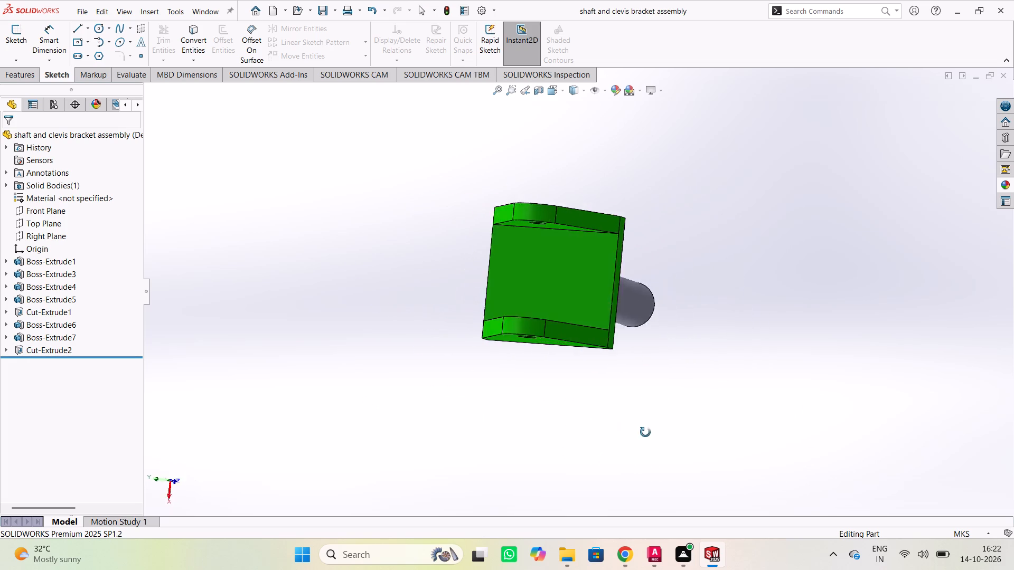
middle_drag(645, 432, 795, 435)
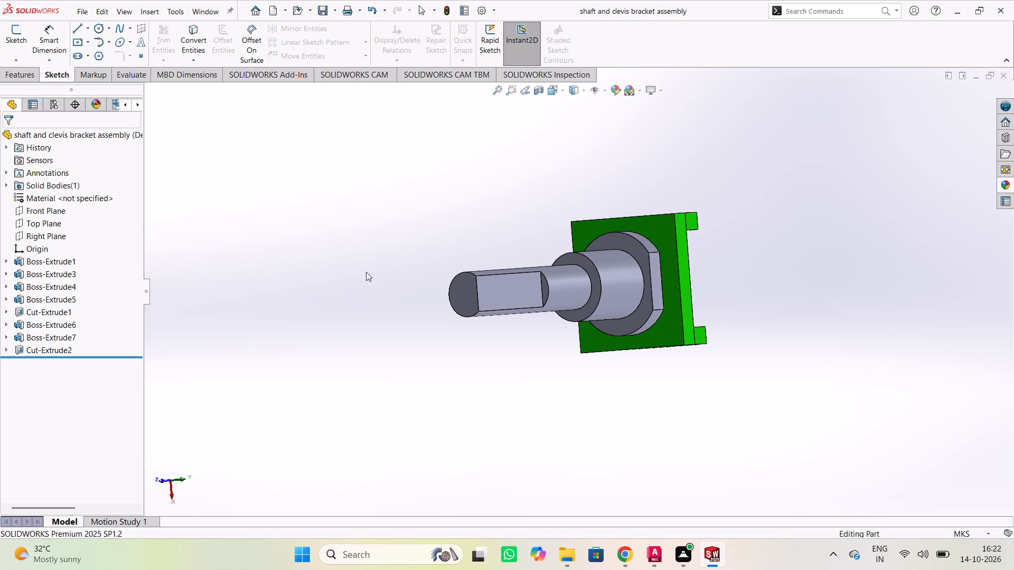
Examine the part with the clevis above the shaft, checking the tapered lugs, their holes, the base plate's underside and the flat's length.
middle_drag(366, 272, 763, 422)
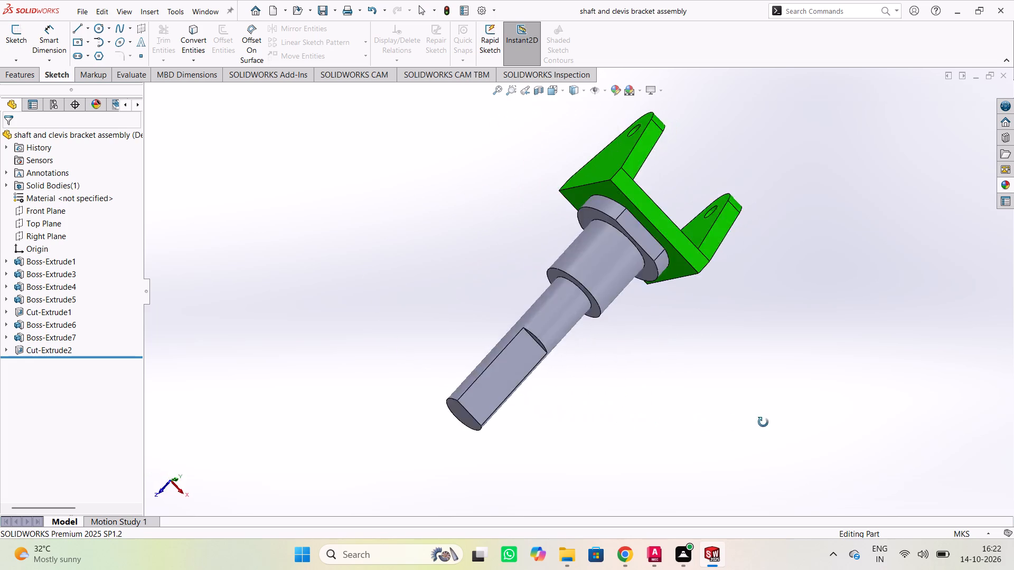
middle_drag(763, 422, 800, 411)
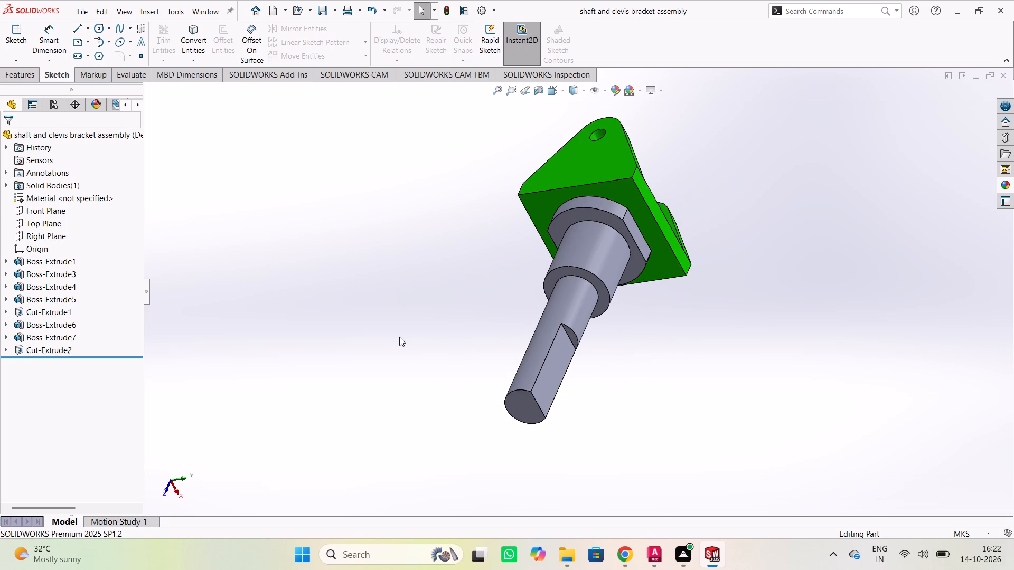
middle_drag(399, 337, 545, 392)
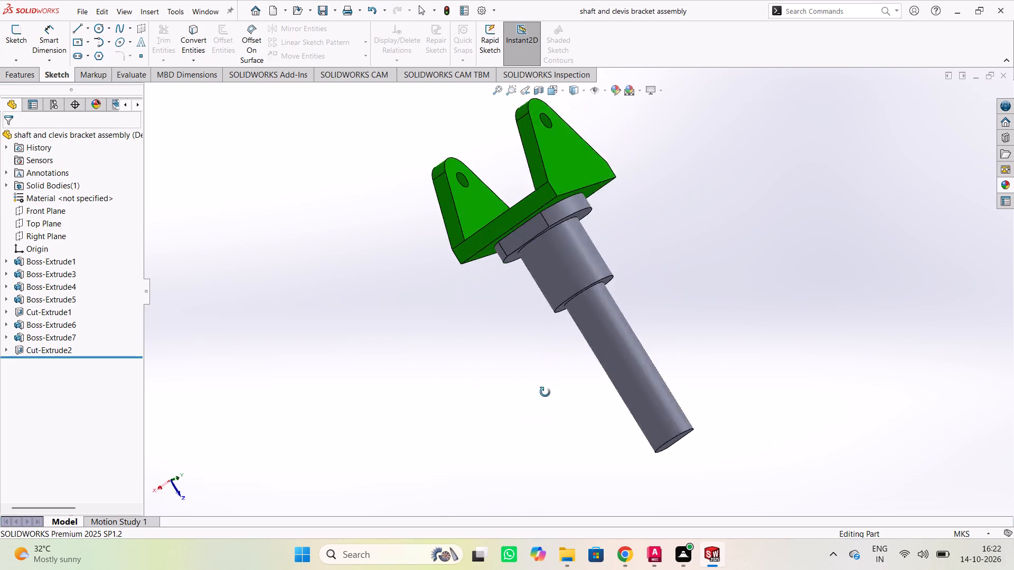
middle_drag(545, 392, 813, 393)
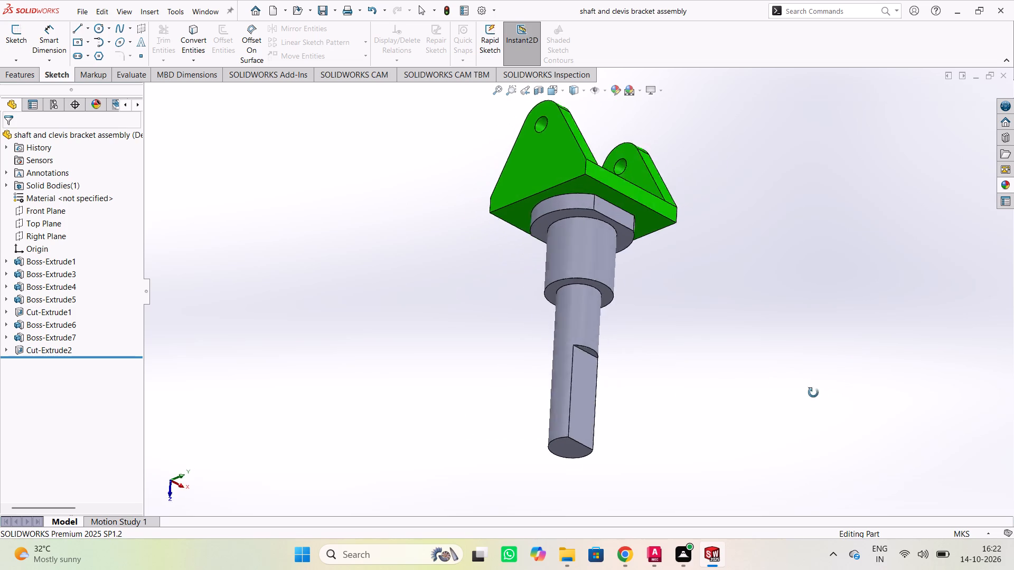
middle_drag(813, 393, 568, 351)
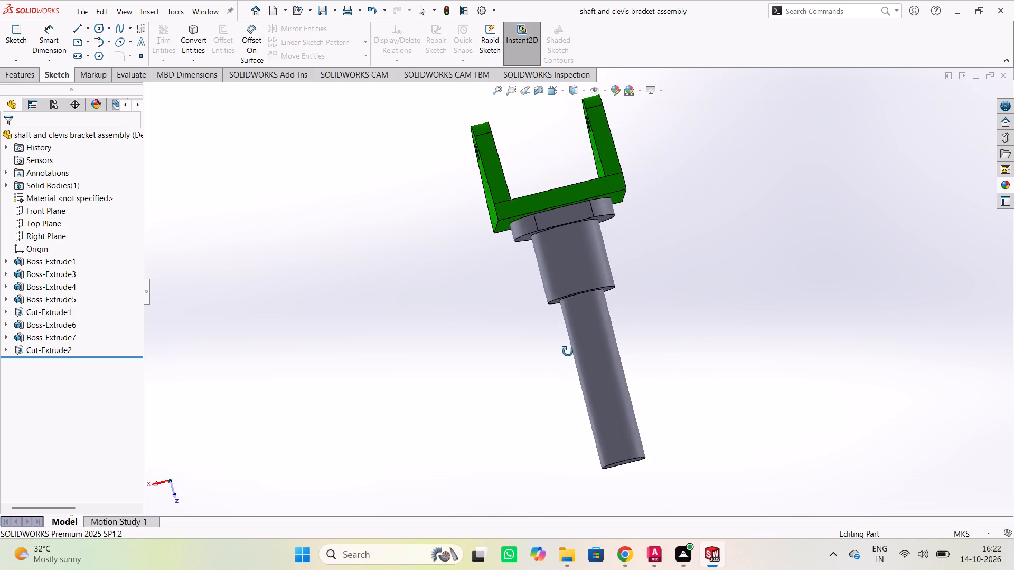
middle_drag(568, 351, 808, 337)
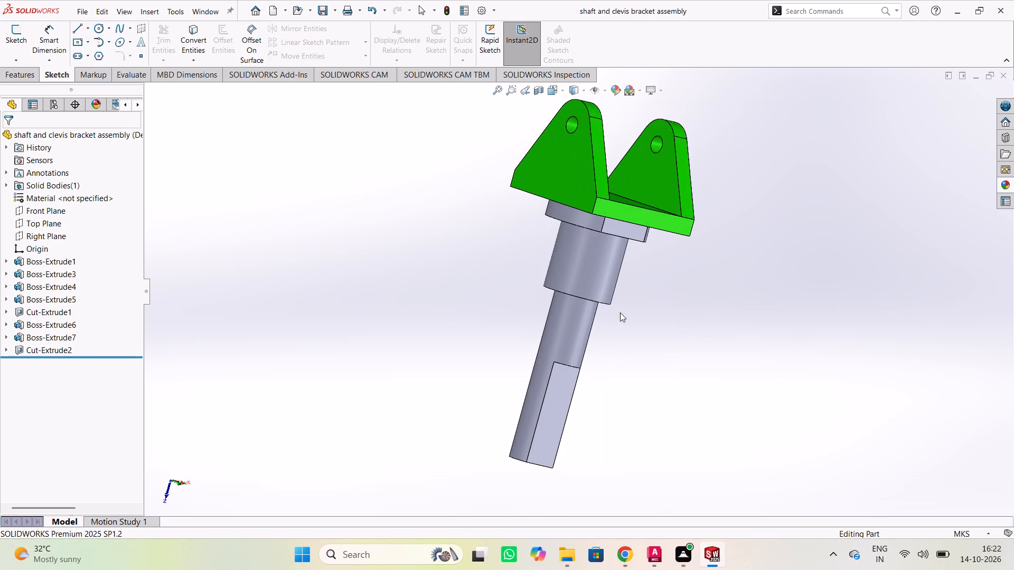
middle_drag(429, 451, 459, 430)
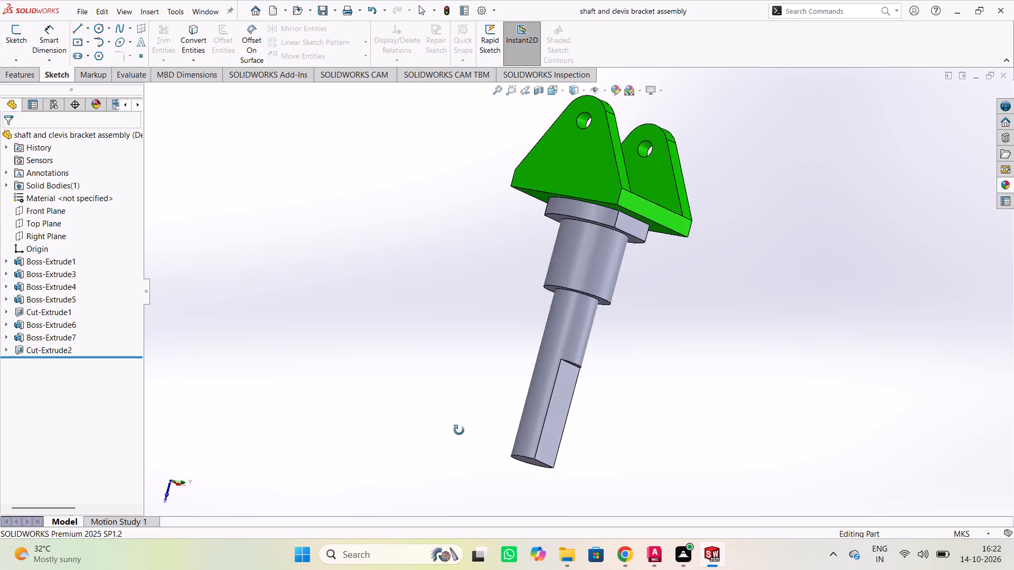
middle_drag(459, 430, 873, 398)
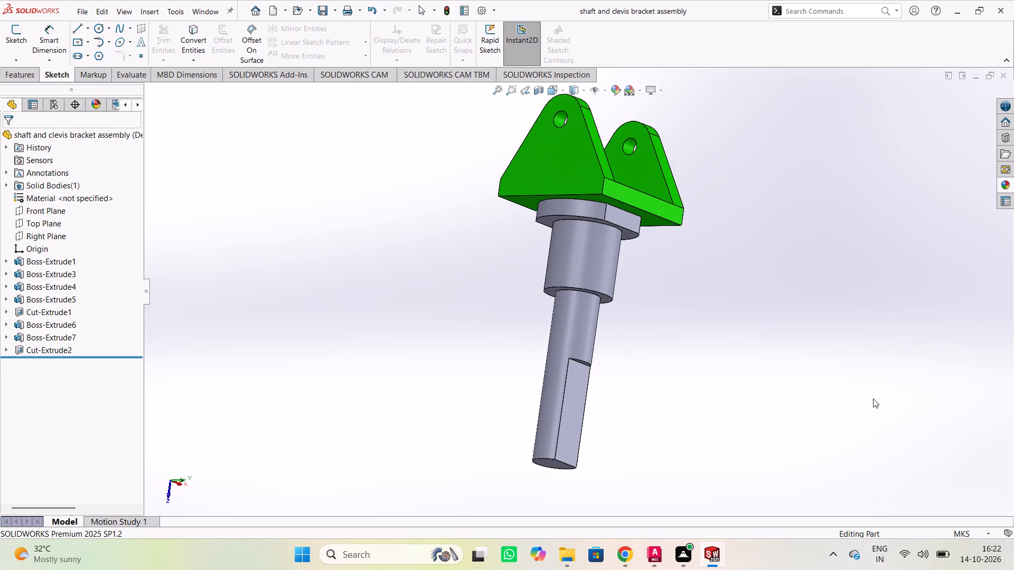
Examine the lugs nearly face-on from opposite sides, checking how their holes line up and the flat cut's step in profile.
scroll(397, 274, down, 2)
scroll(439, 294, up, 2)
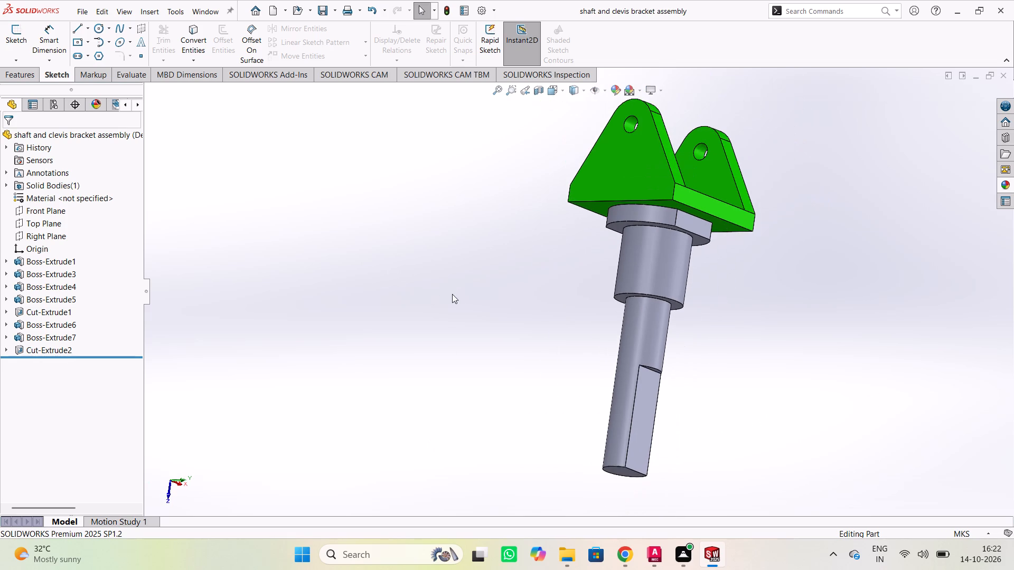
scroll(467, 294, up, 1)
middle_drag(467, 270, 504, 338)
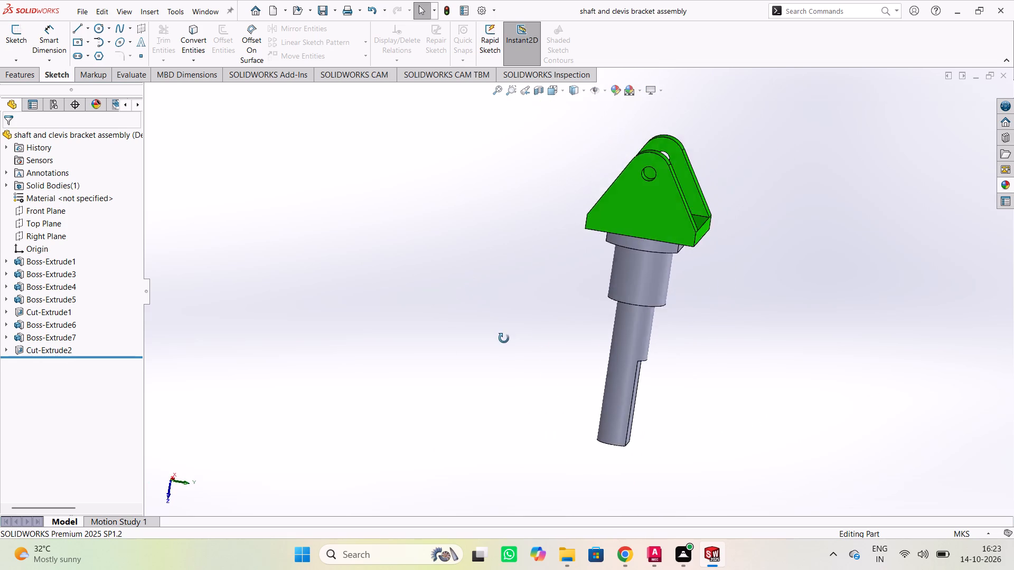
middle_drag(504, 338, 683, 427)
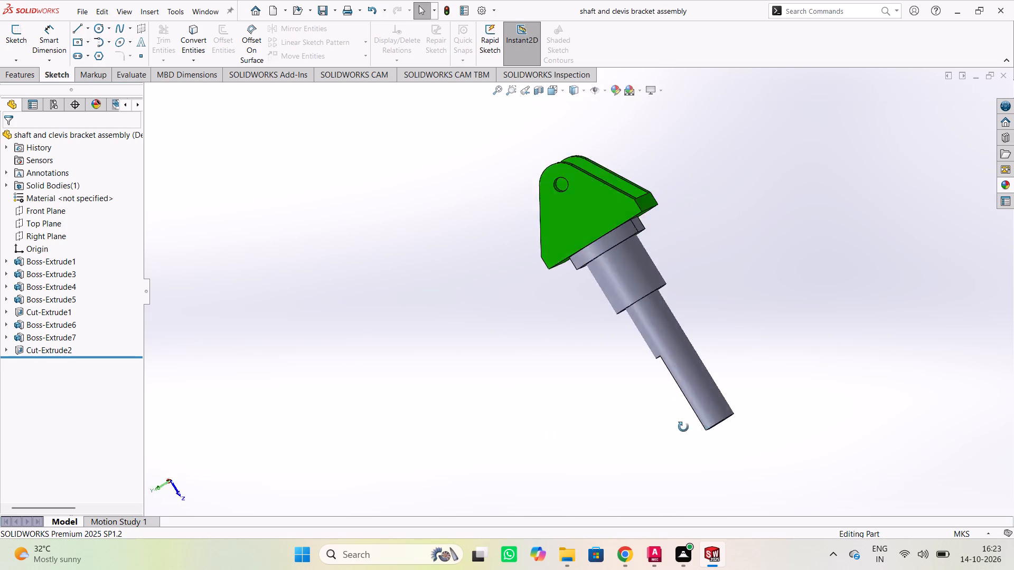
middle_drag(683, 427, 476, 376)
scroll(781, 343, down, 1)
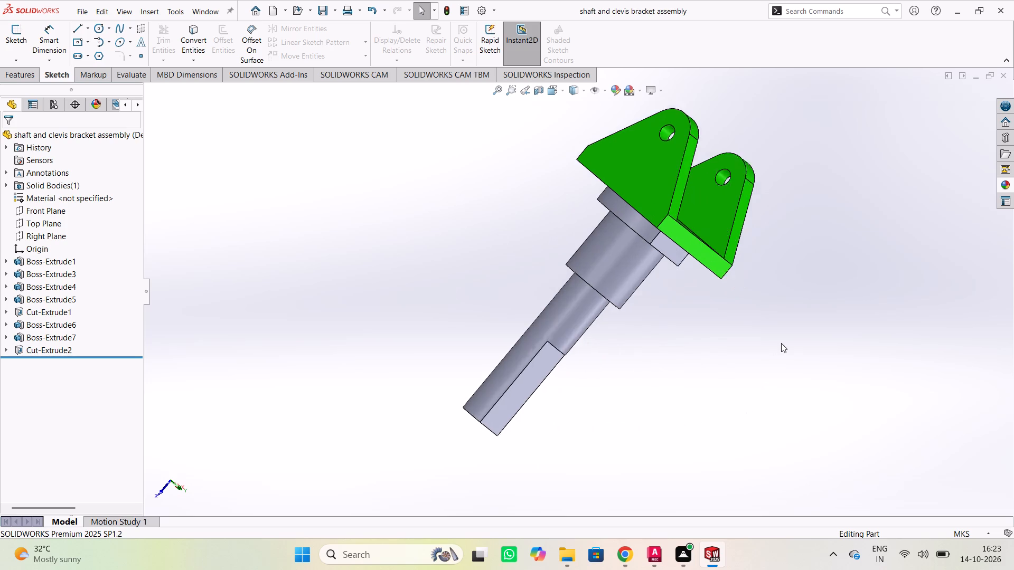
scroll(781, 343, down, 1)
scroll(781, 343, up, 2)
Examine the part obliquely from the shaft end and into the open clevis, checking the collar, D-shaped end and inner lug faces.
middle_drag(746, 387, 686, 423)
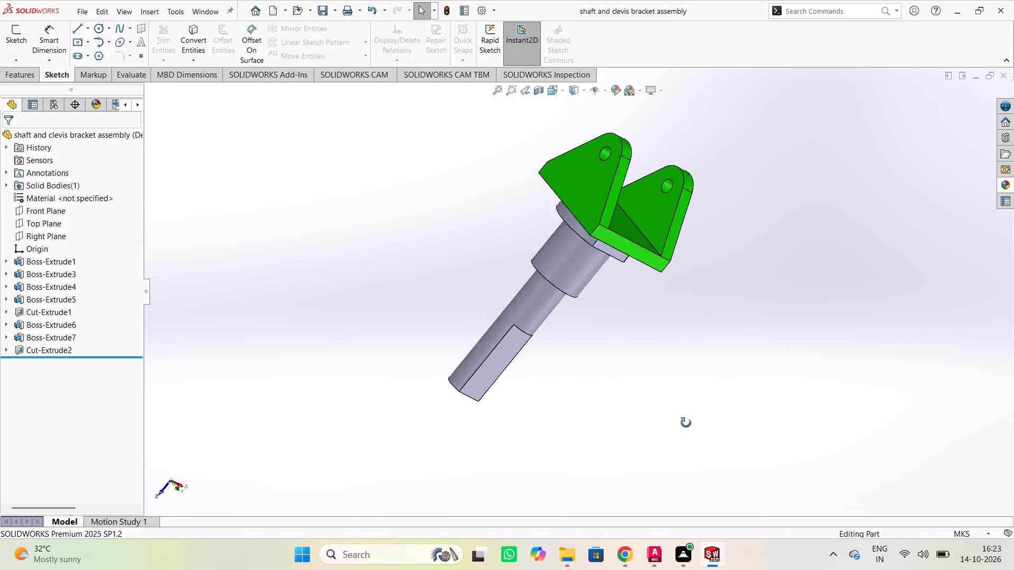
middle_drag(686, 423, 514, 462)
middle_drag(811, 388, 649, 421)
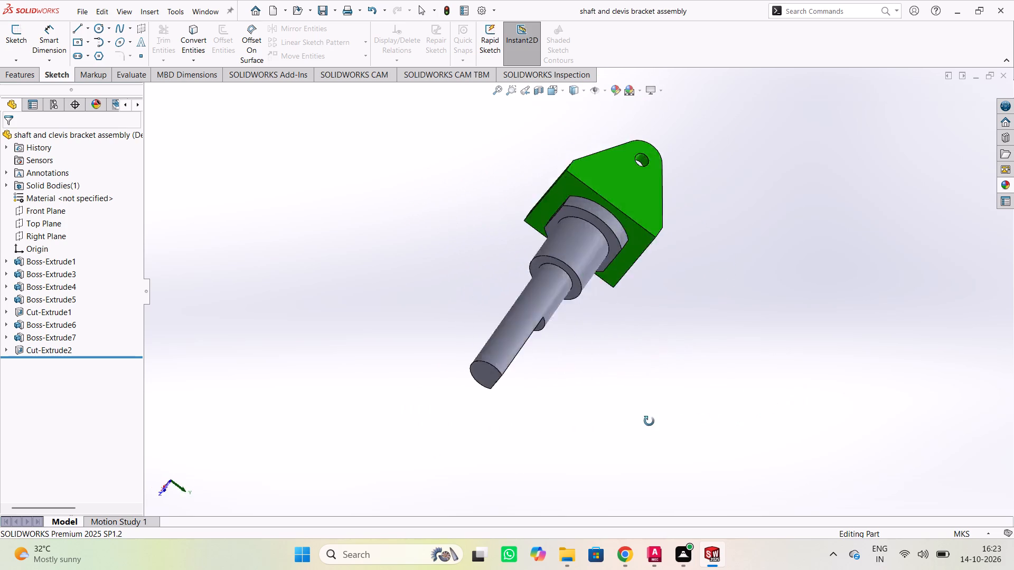
middle_drag(649, 421, 487, 393)
middle_drag(718, 326, 461, 347)
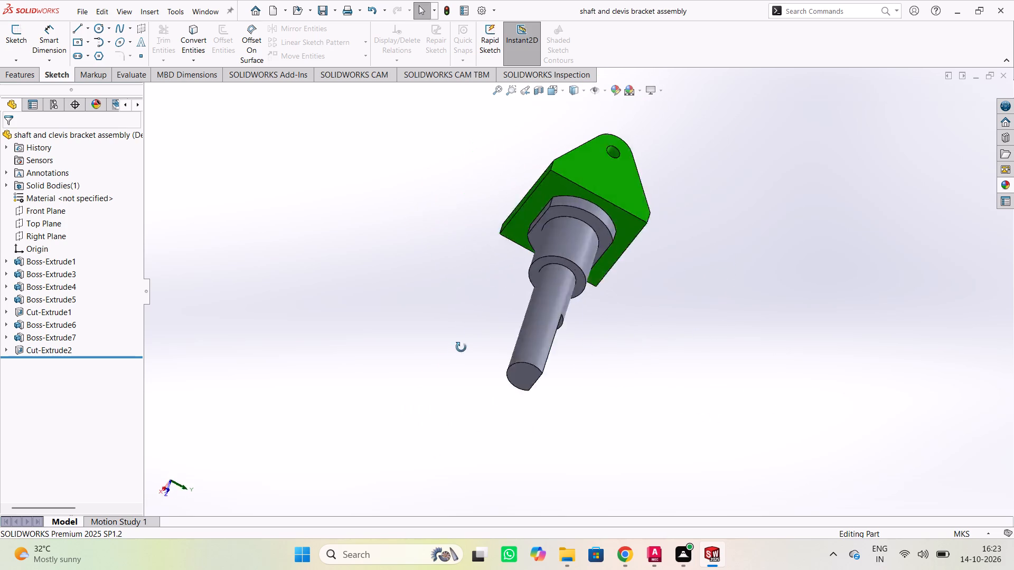
middle_drag(461, 347, 690, 353)
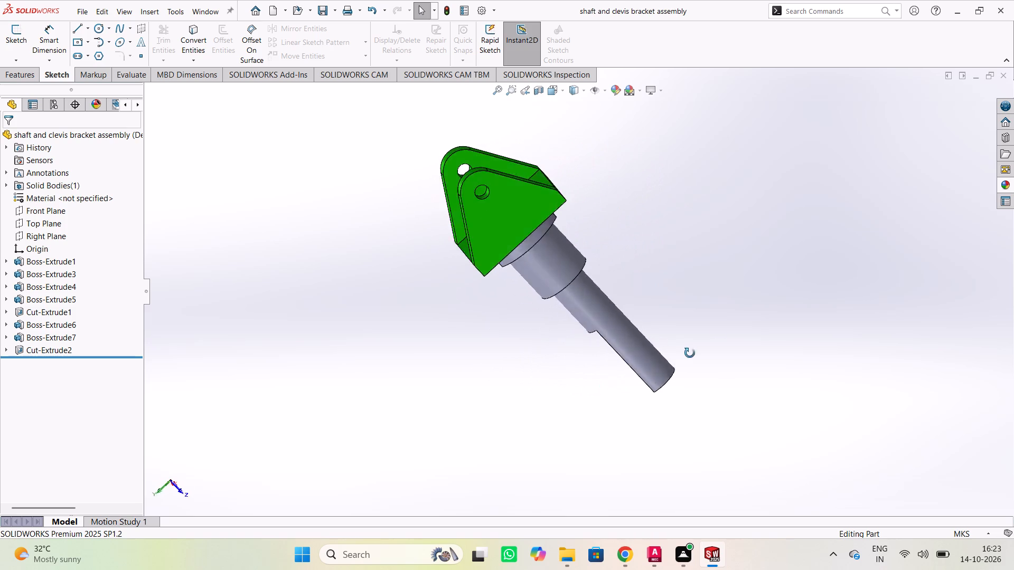
middle_drag(690, 353, 550, 398)
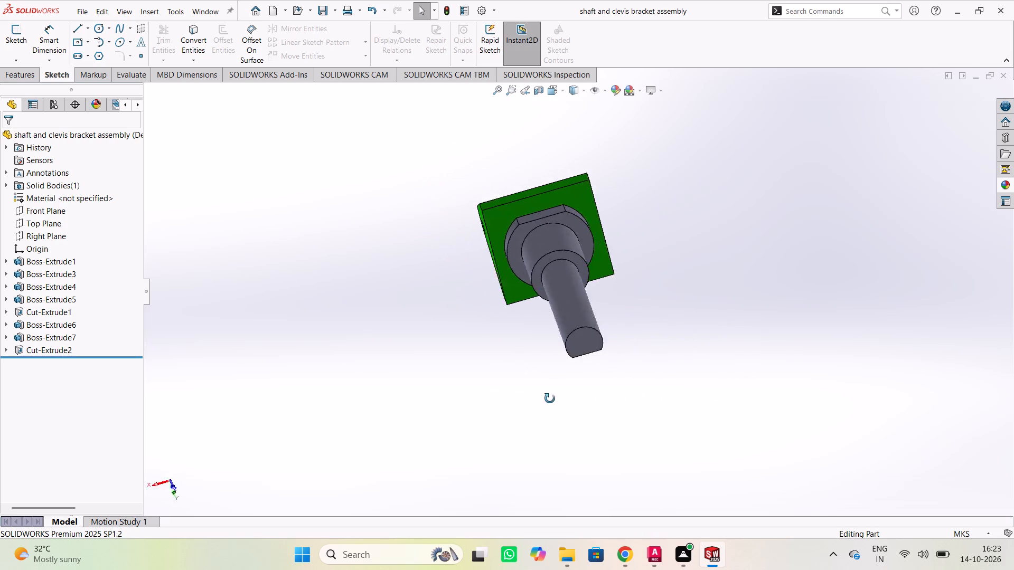
middle_drag(550, 398, 468, 373)
middle_drag(770, 356, 575, 368)
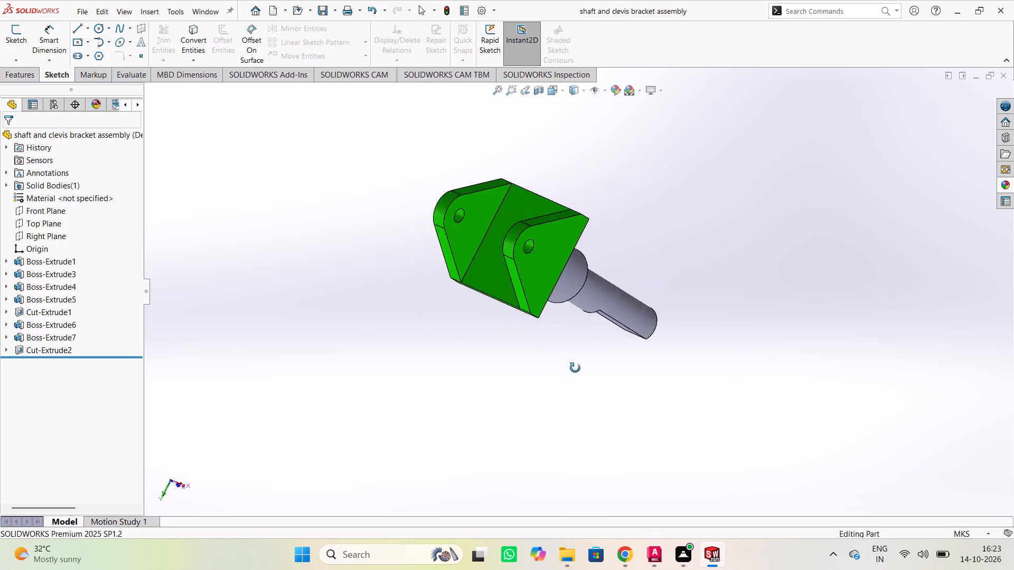
middle_drag(575, 368, 704, 376)
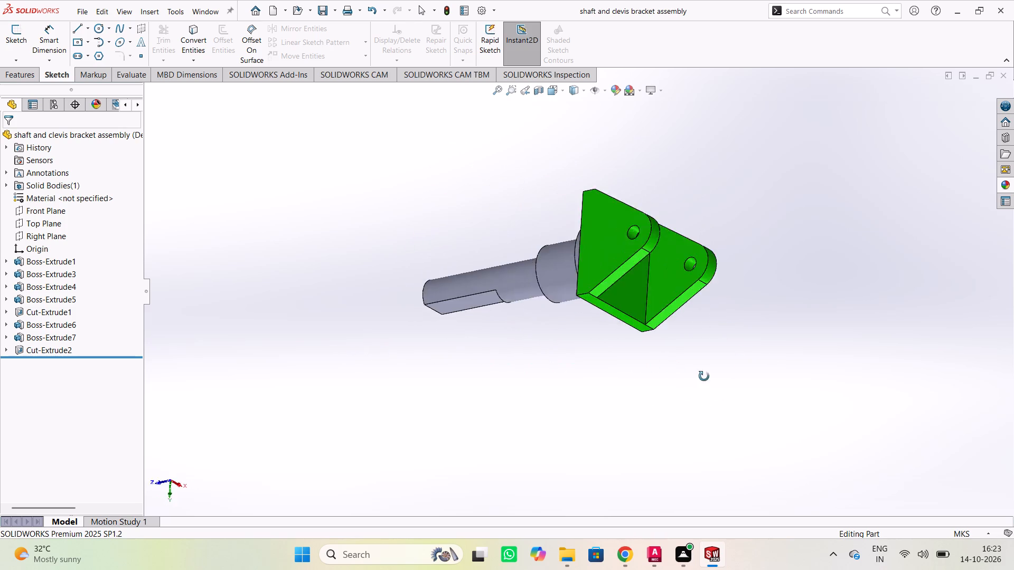
Examine the part from the open clevis and from both sides of the shaft, checking the lugs, base plate and stepped diameters.
middle_drag(704, 376, 627, 384)
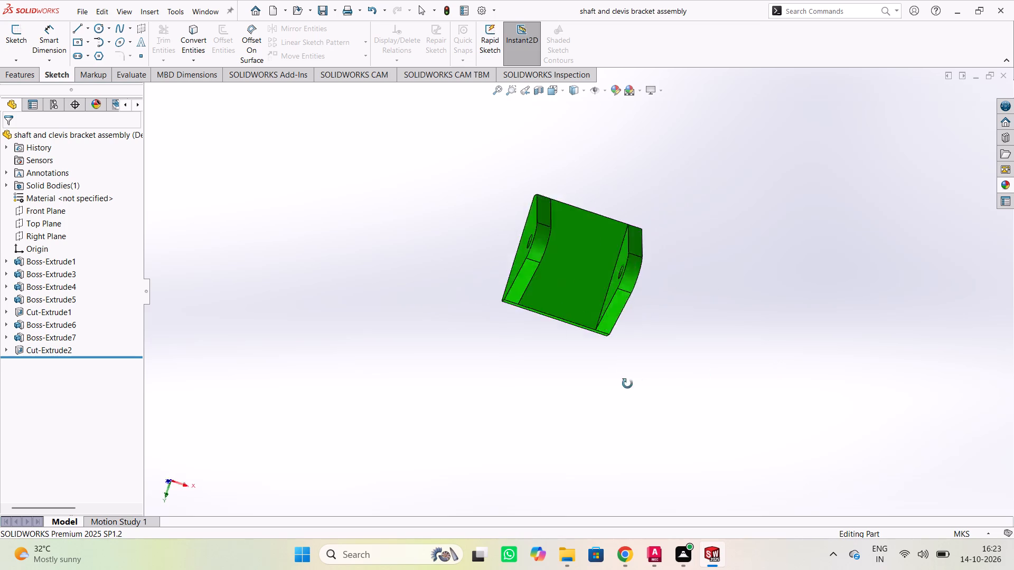
middle_drag(627, 384, 681, 378)
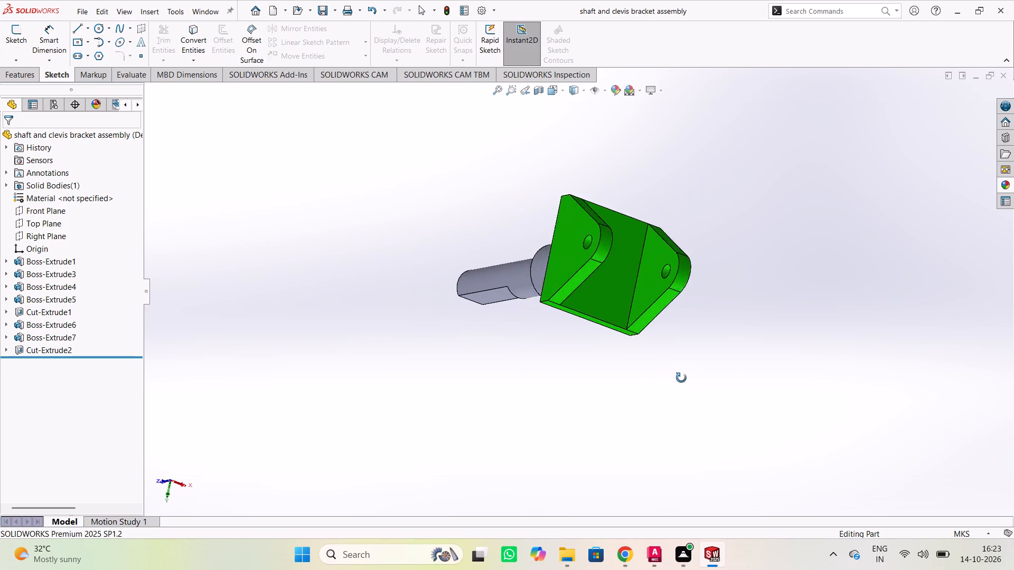
middle_drag(681, 378, 851, 374)
middle_drag(851, 374, 492, 376)
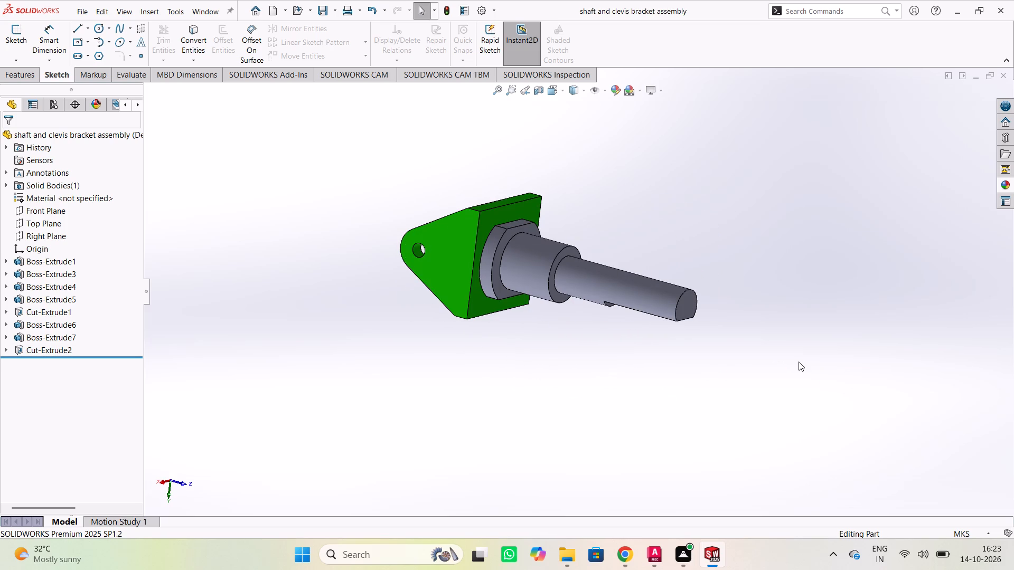
middle_drag(781, 366, 378, 381)
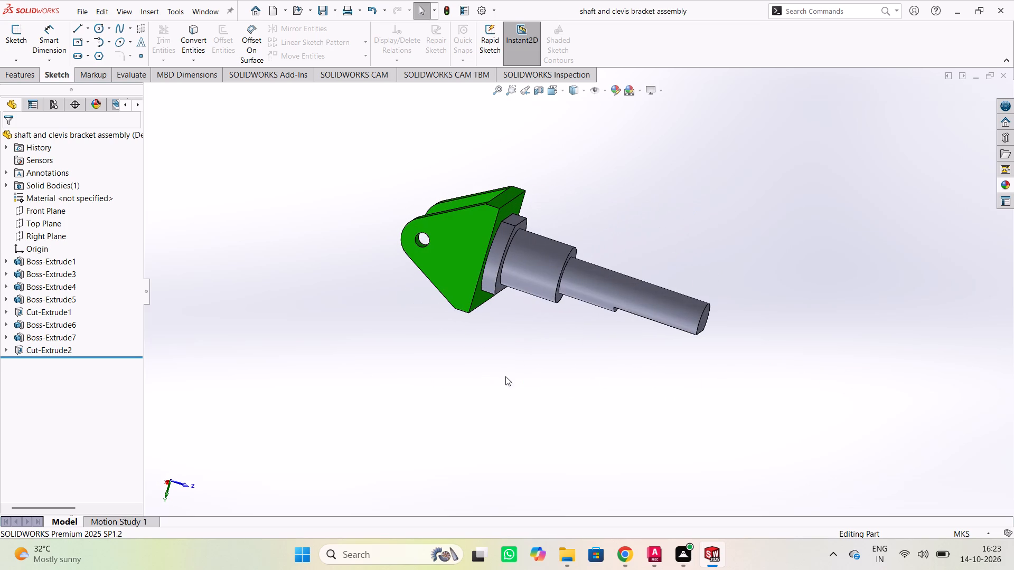
middle_drag(830, 273, 823, 281)
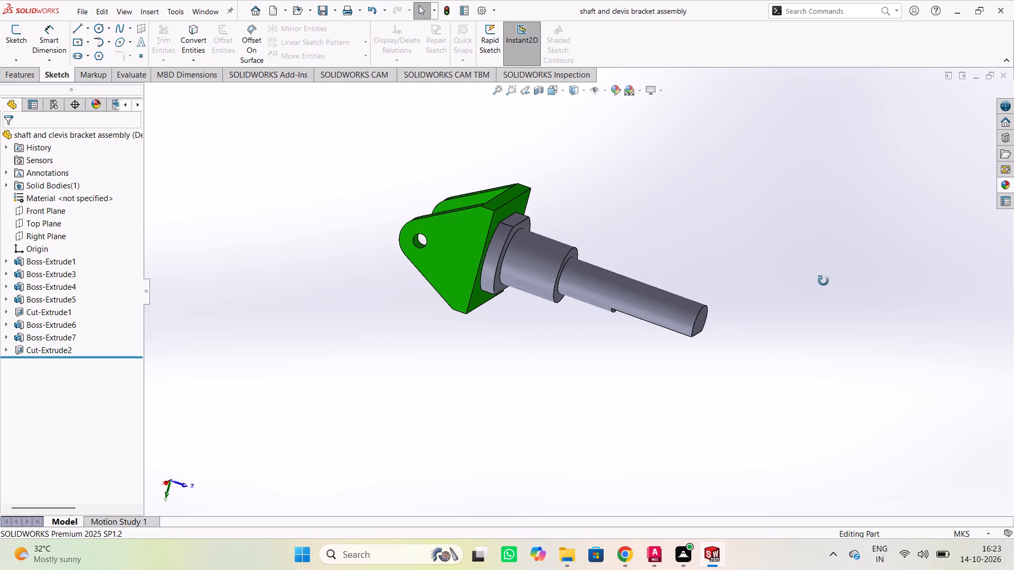
middle_drag(823, 281, 376, 397)
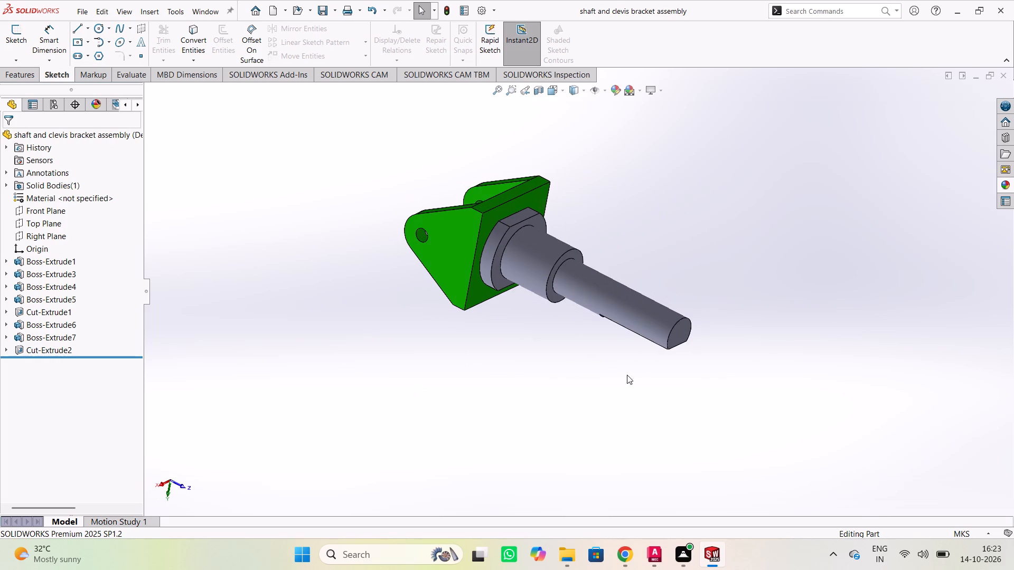
middle_drag(838, 339, 650, 354)
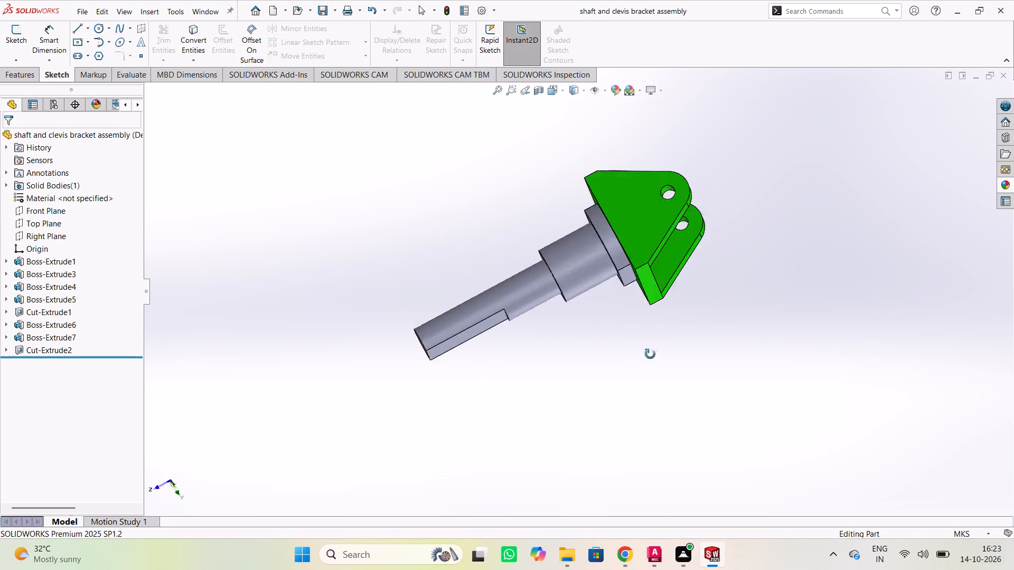
middle_drag(650, 354, 393, 376)
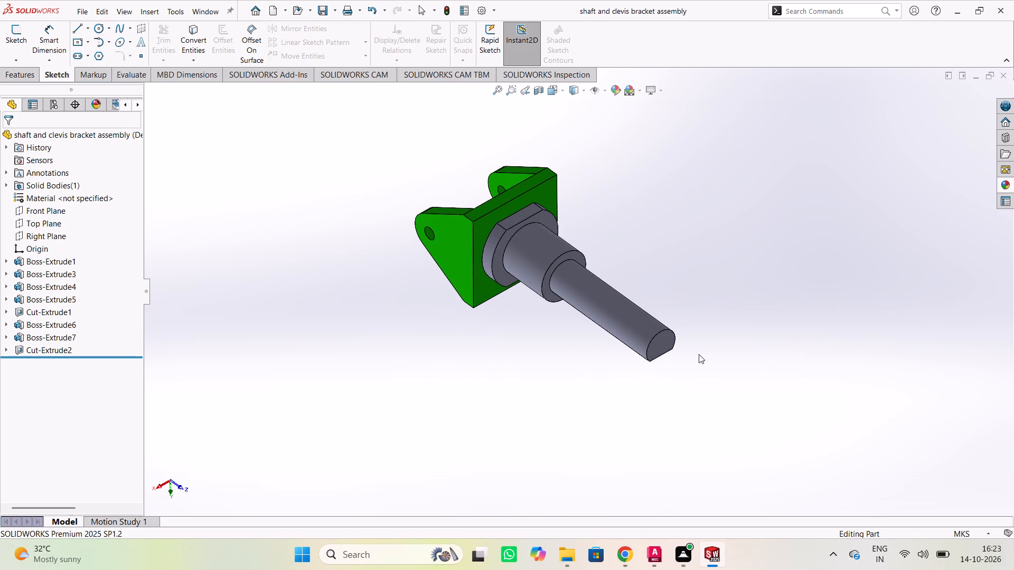
Examine the part from the shaft end at several tilts, checking the collar's flat edges, the base plate's shaft-side face and the D-shaped end.
middle_drag(776, 300, 566, 345)
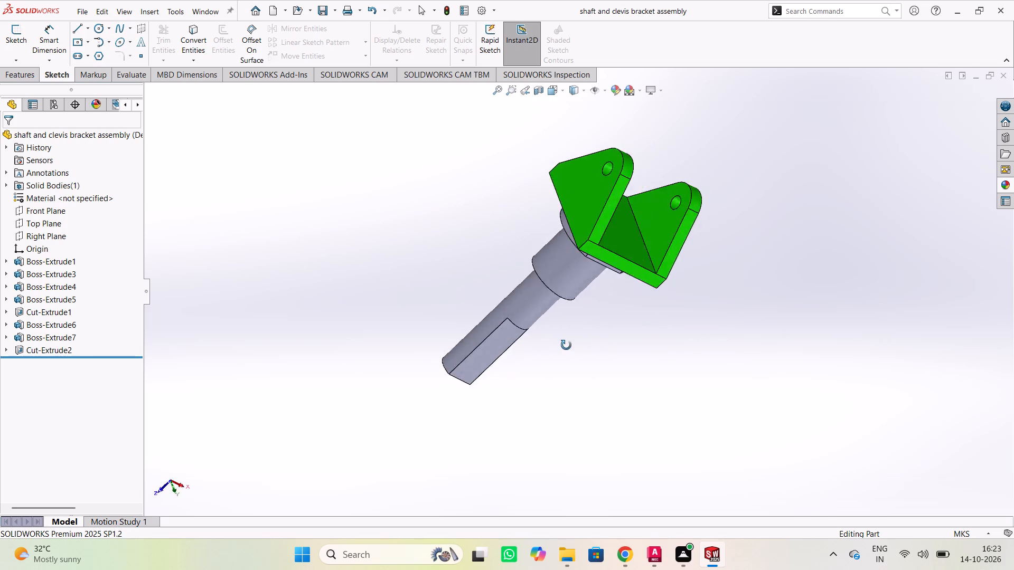
middle_drag(566, 345, 297, 372)
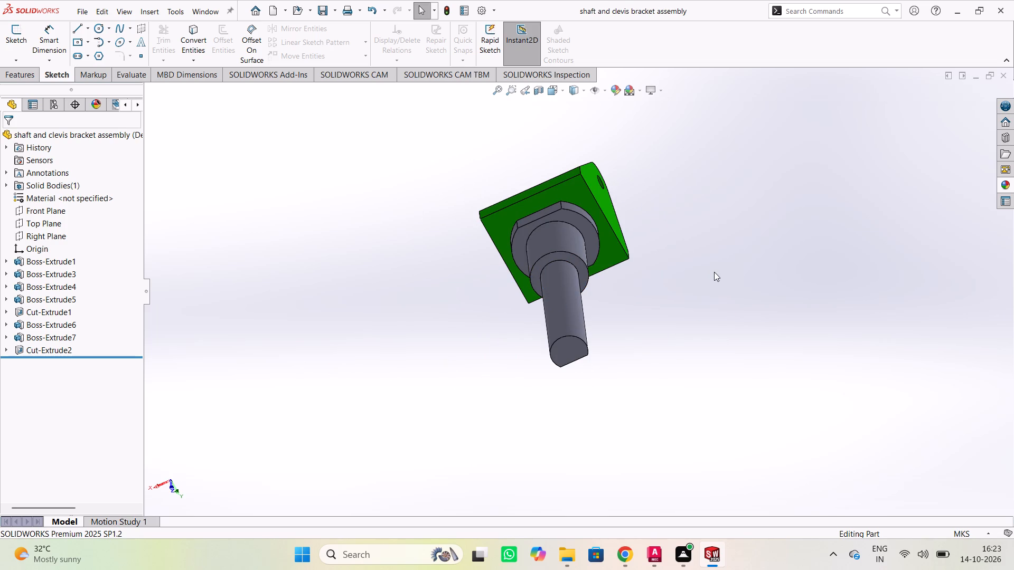
middle_drag(714, 272, 268, 357)
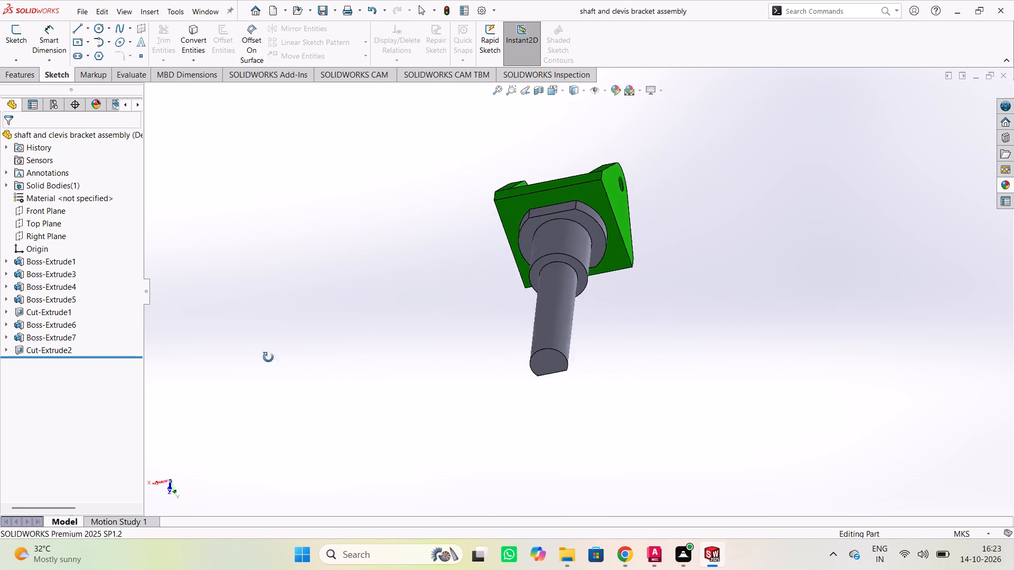
middle_drag(268, 357, 248, 357)
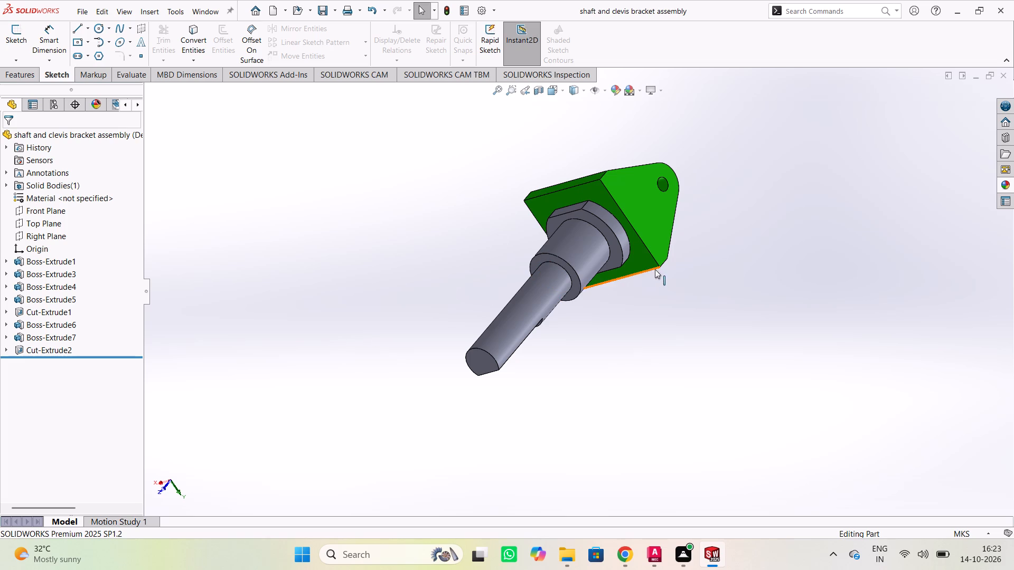
middle_drag(736, 269, 261, 324)
middle_drag(798, 270, 462, 335)
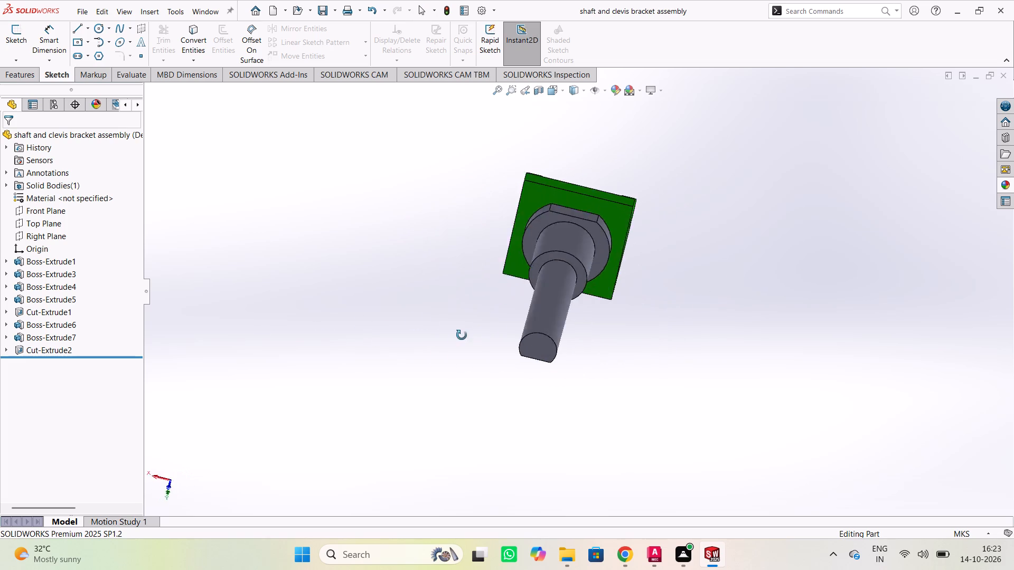
middle_drag(462, 335, 895, 407)
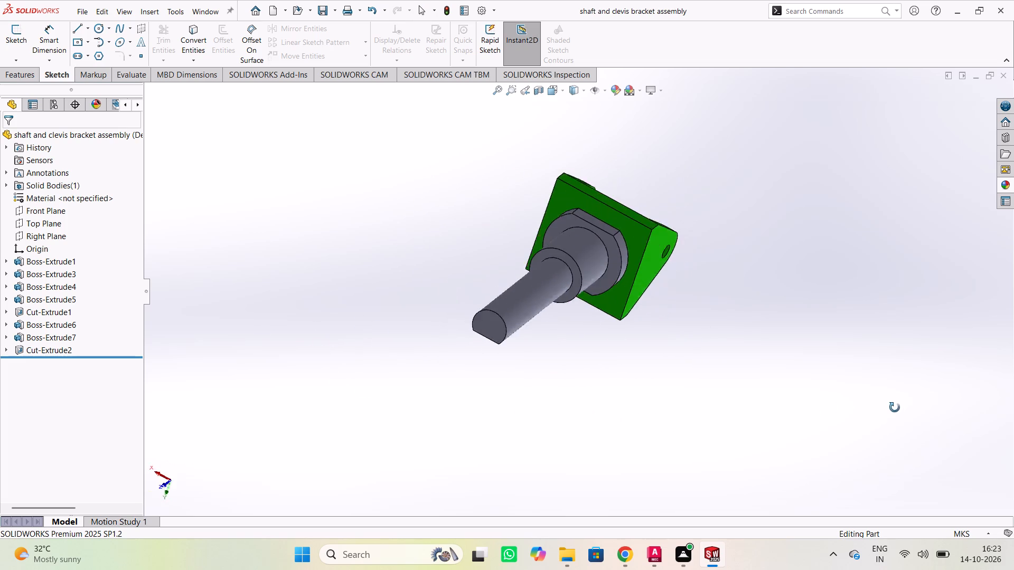
middle_drag(895, 407, 743, 395)
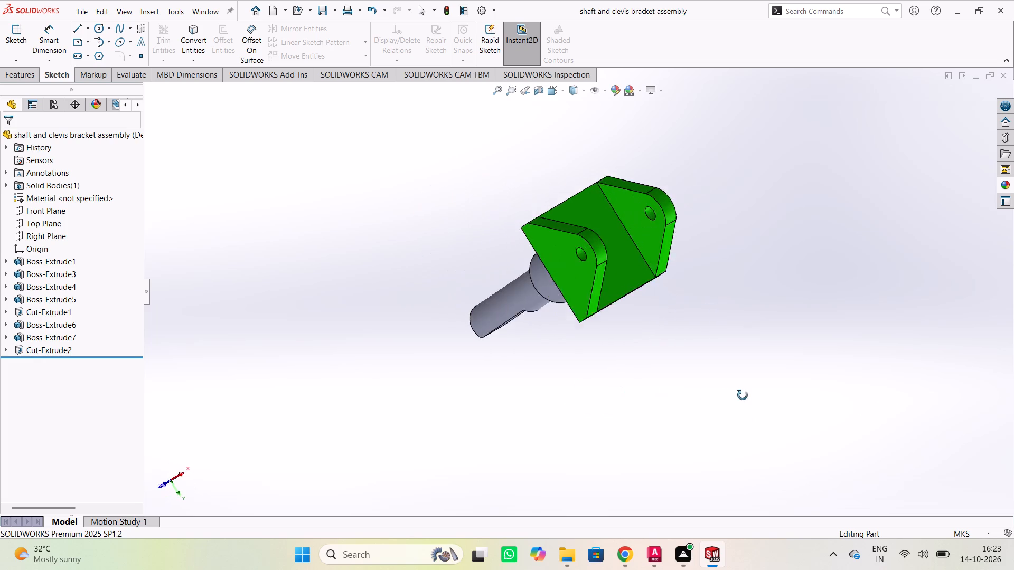
Examine the part with the clevis above the shaft, checking the gap between the lugs, their pin holes and the shaft's flat cut.
middle_drag(743, 395, 612, 391)
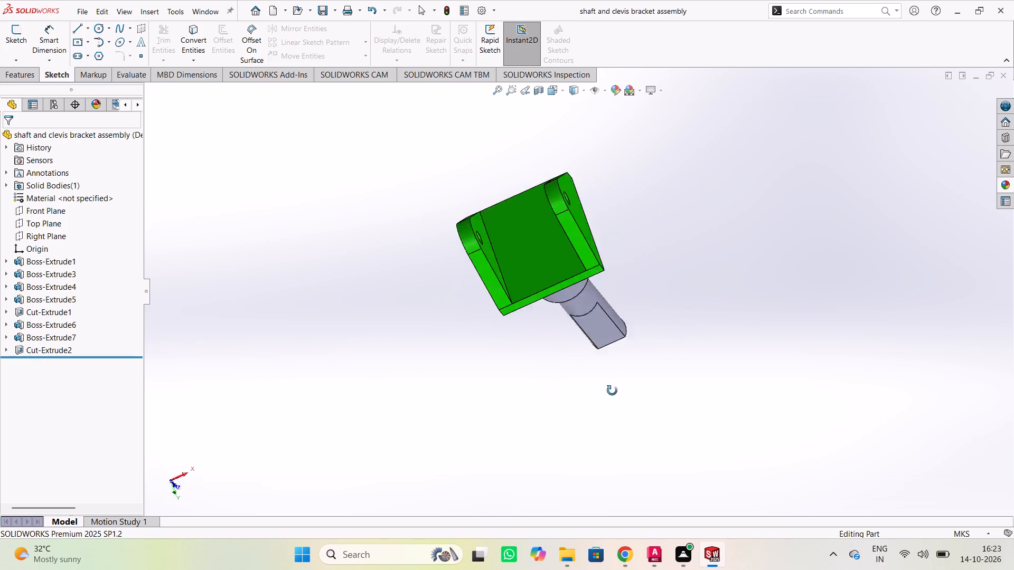
middle_drag(612, 391, 827, 424)
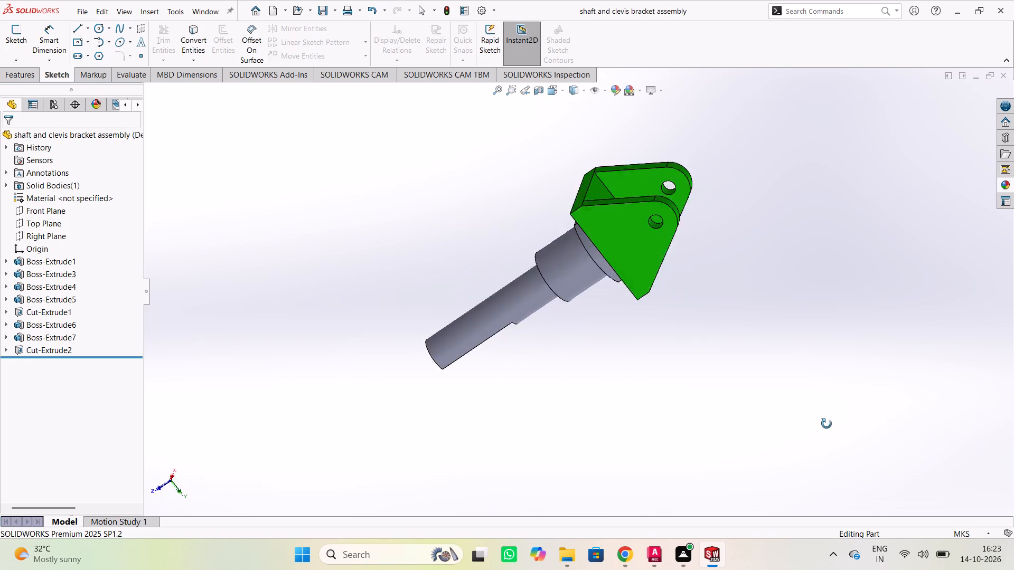
middle_drag(827, 424, 606, 394)
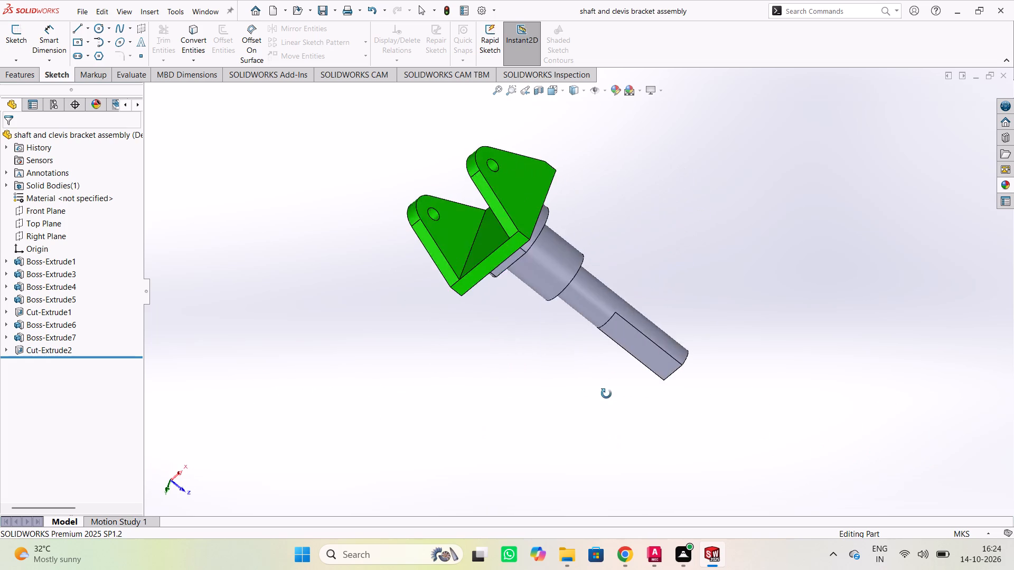
middle_drag(606, 394, 202, 332)
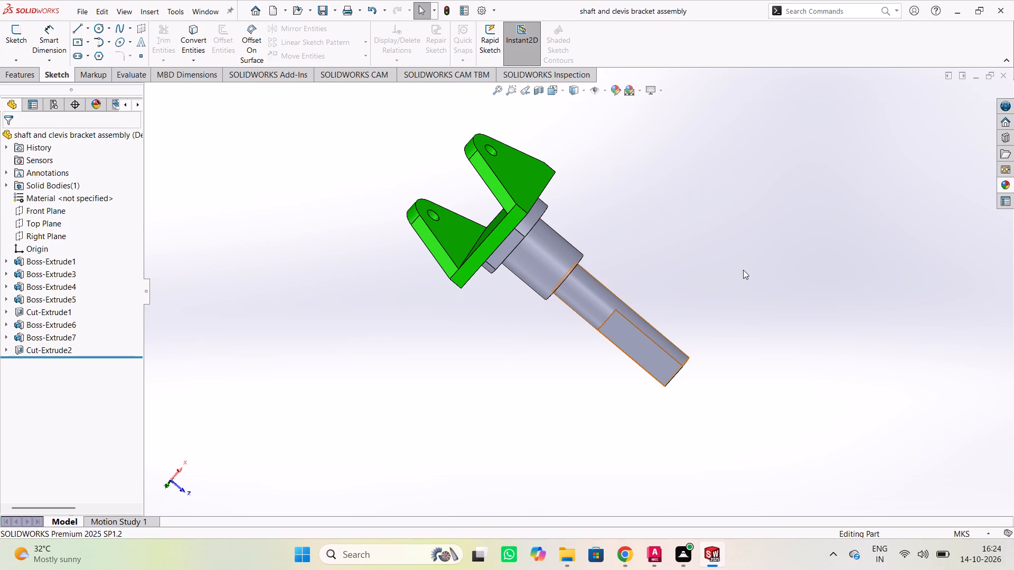
middle_drag(744, 306, 320, 340)
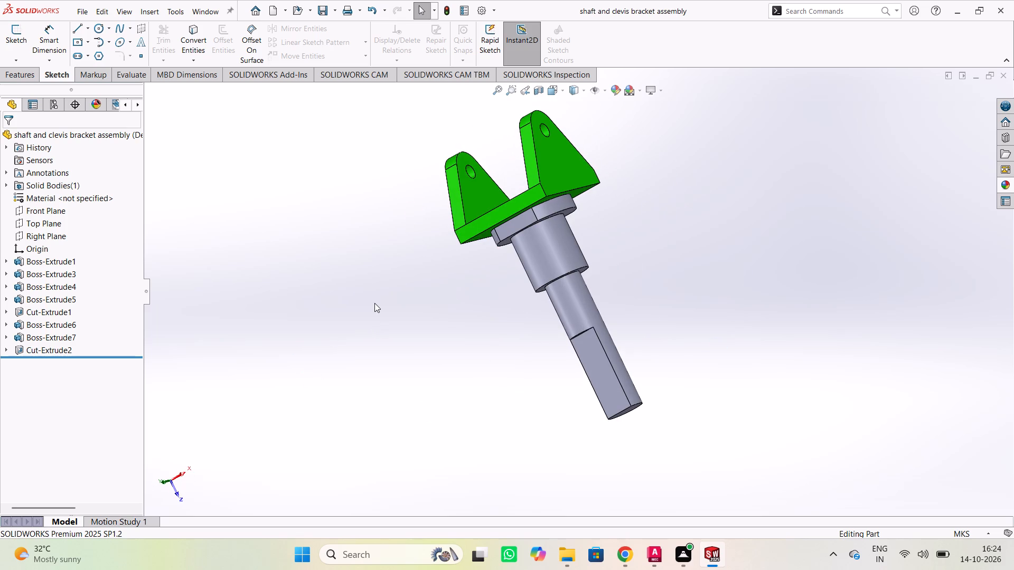
scroll(374, 303, down, 2)
scroll(374, 303, up, 2)
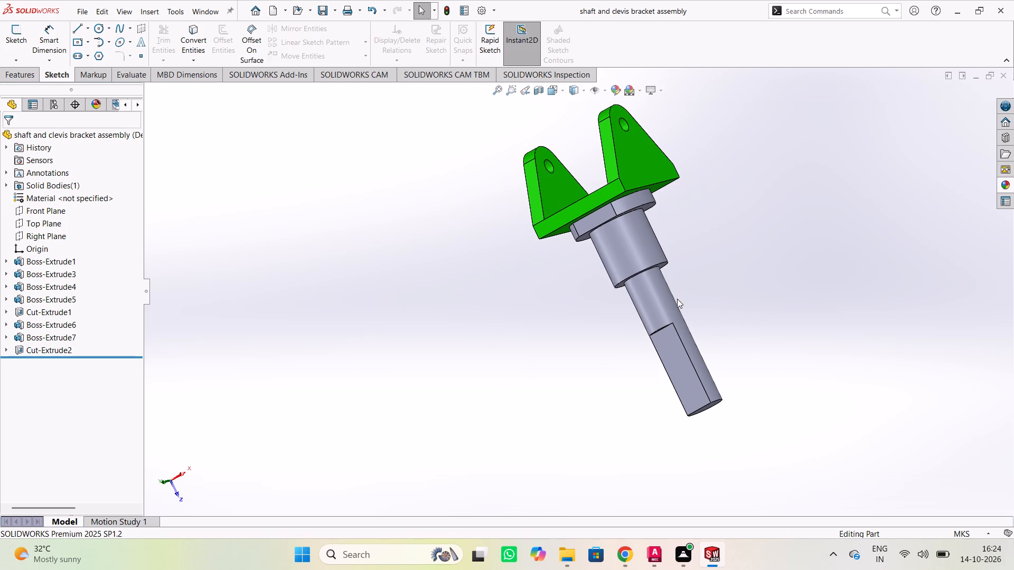
scroll(566, 299, up, 1)
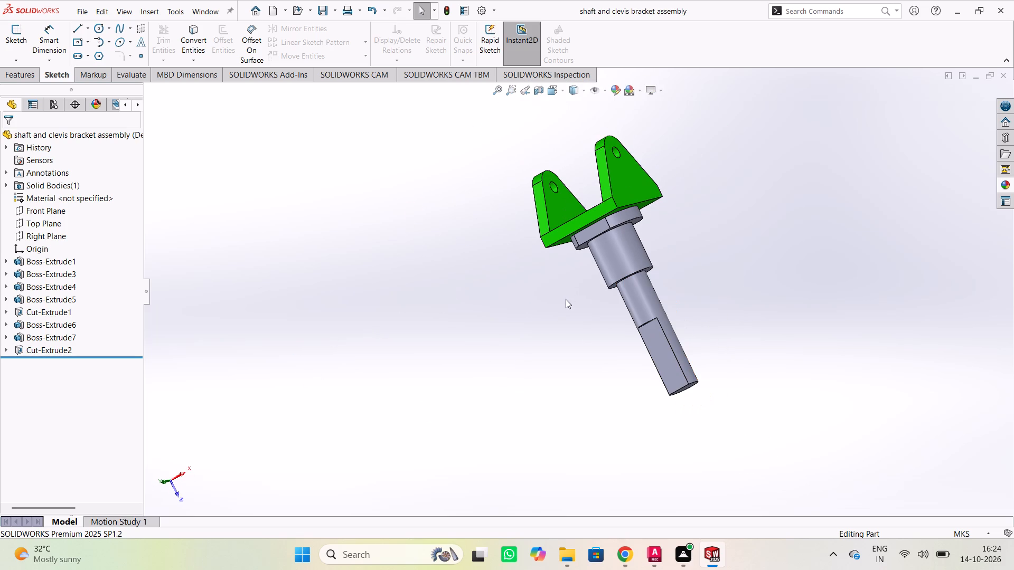
middle_drag(730, 275, 401, 412)
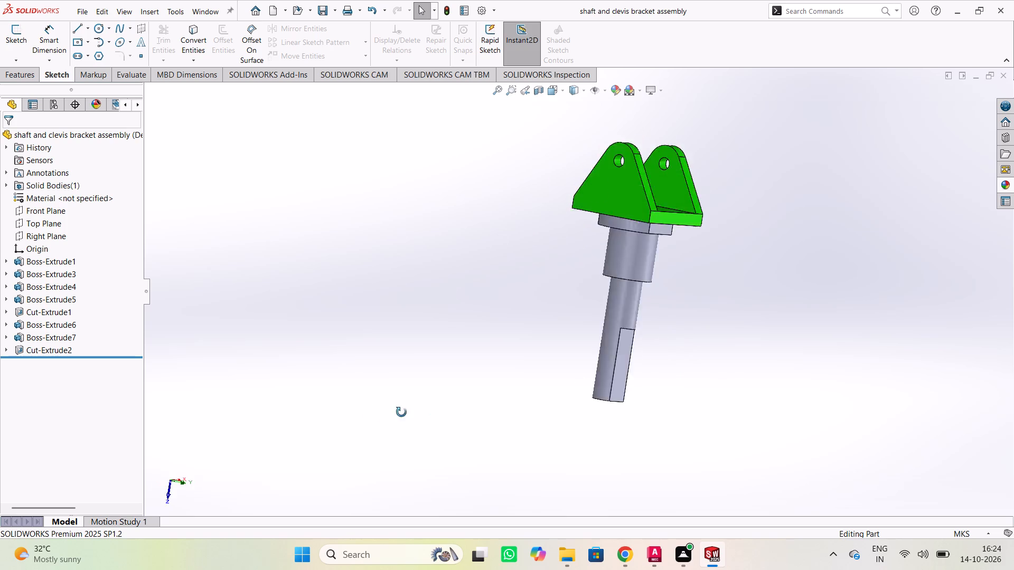
middle_drag(401, 412, 349, 416)
Examine the base plate from inside the clevis and from its shaft side, checking the lug joints, collar seating and shaft flat.
middle_drag(763, 239, 692, 388)
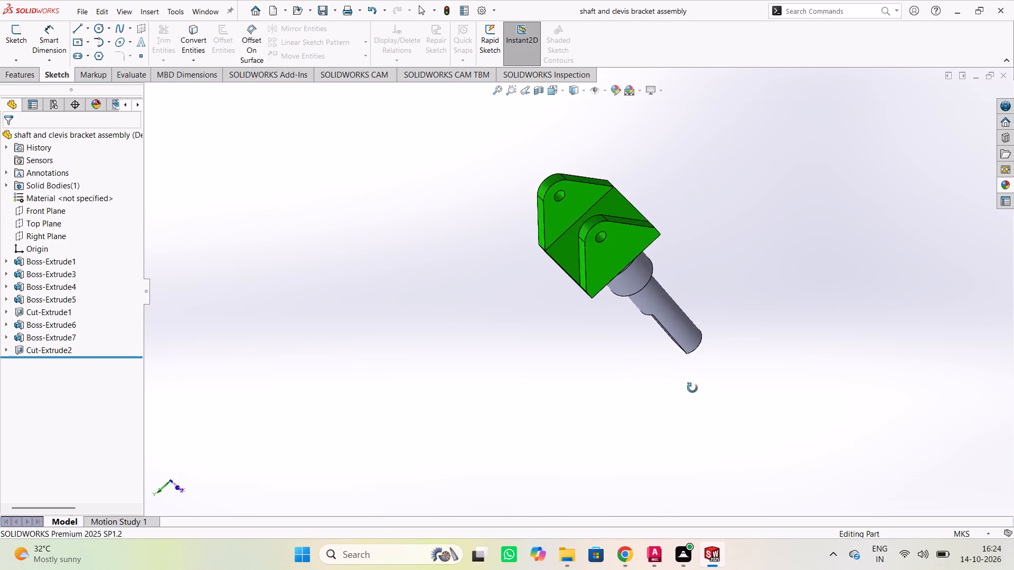
middle_drag(692, 388, 753, 468)
middle_drag(779, 221, 728, 301)
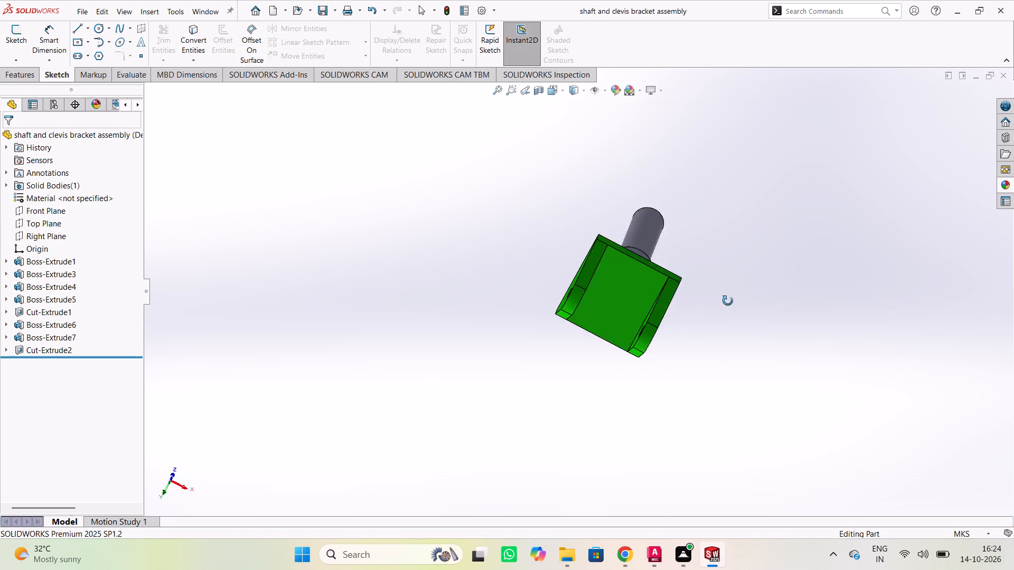
middle_drag(728, 301, 312, 359)
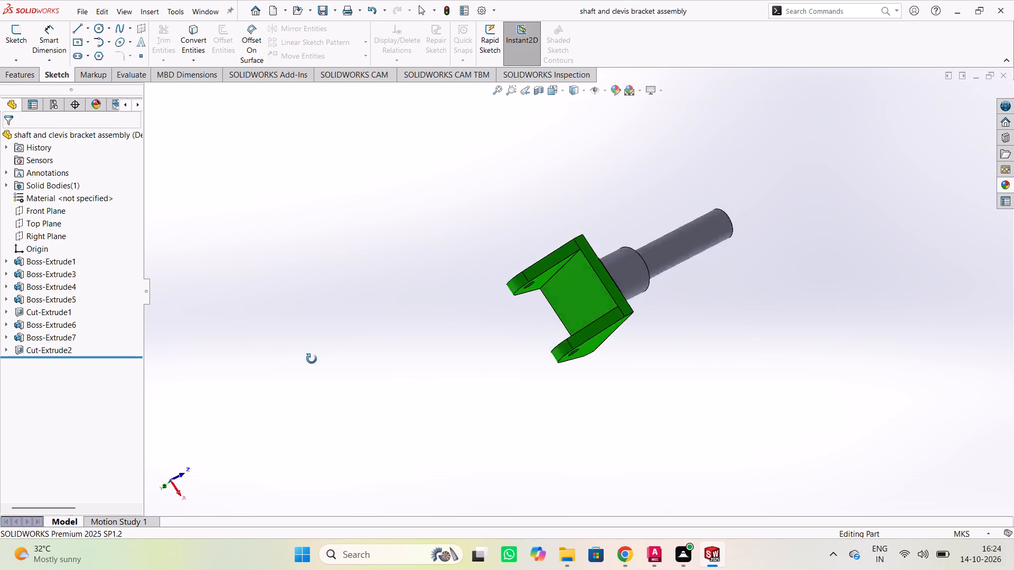
middle_drag(312, 359, 119, 365)
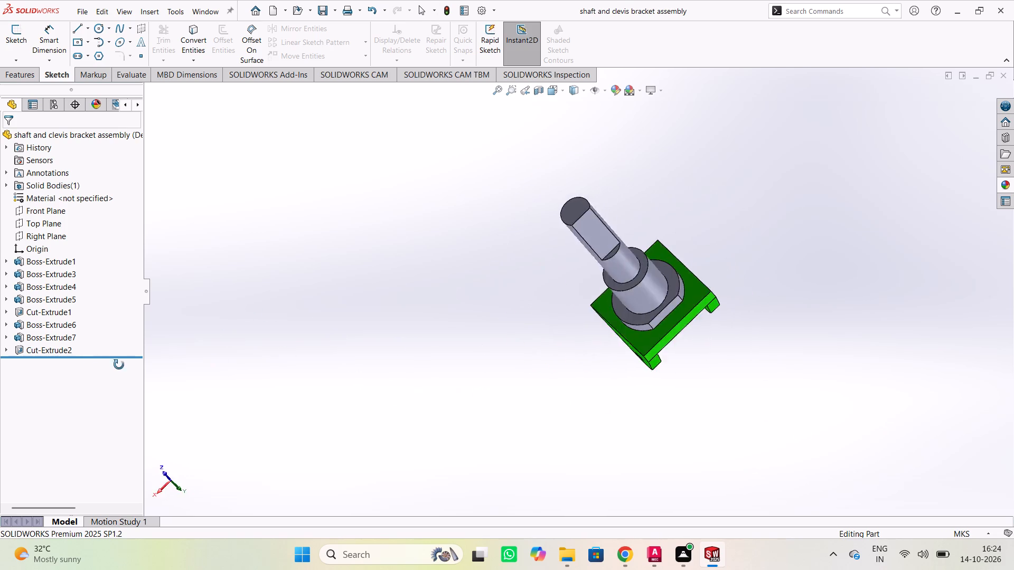
middle_drag(119, 365, 769, 459)
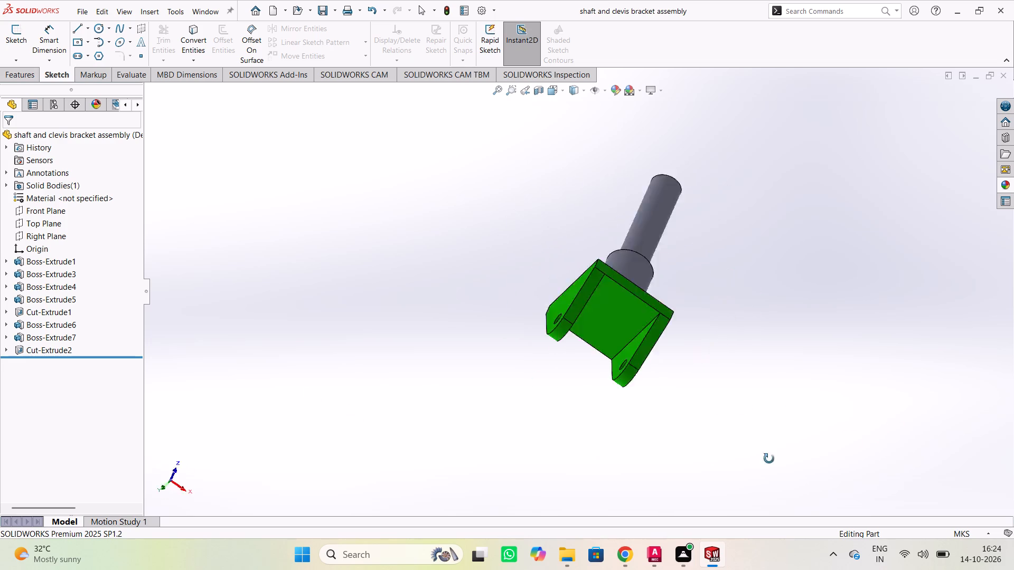
middle_drag(769, 459, 785, 354)
Examine the part with the shaft pointing upward, close up and at full length, checking the lug profiles, pin holes and collar steps.
scroll(903, 483, down, 1)
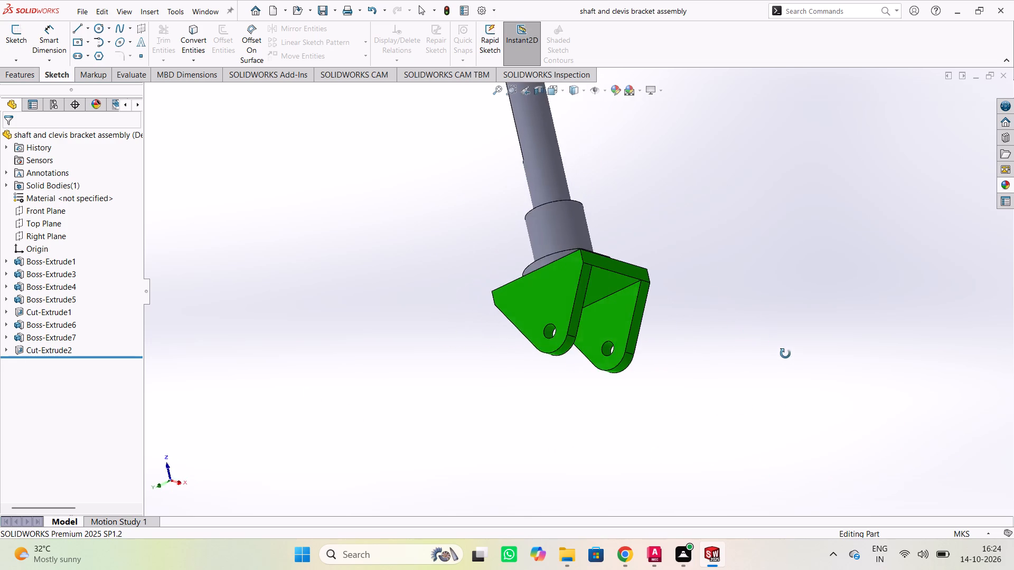
middle_drag(785, 354, 791, 449)
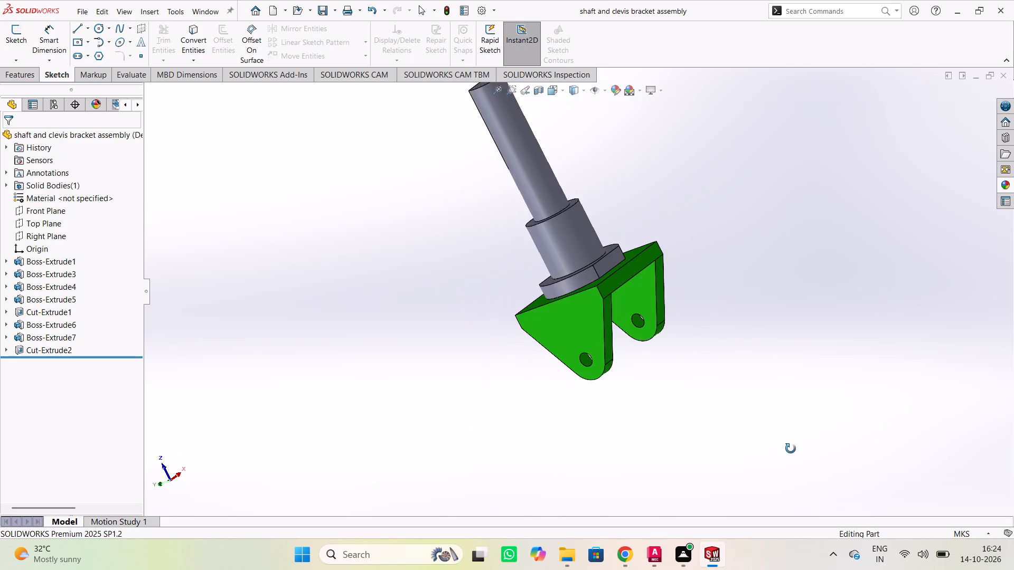
middle_drag(791, 449, 344, 431)
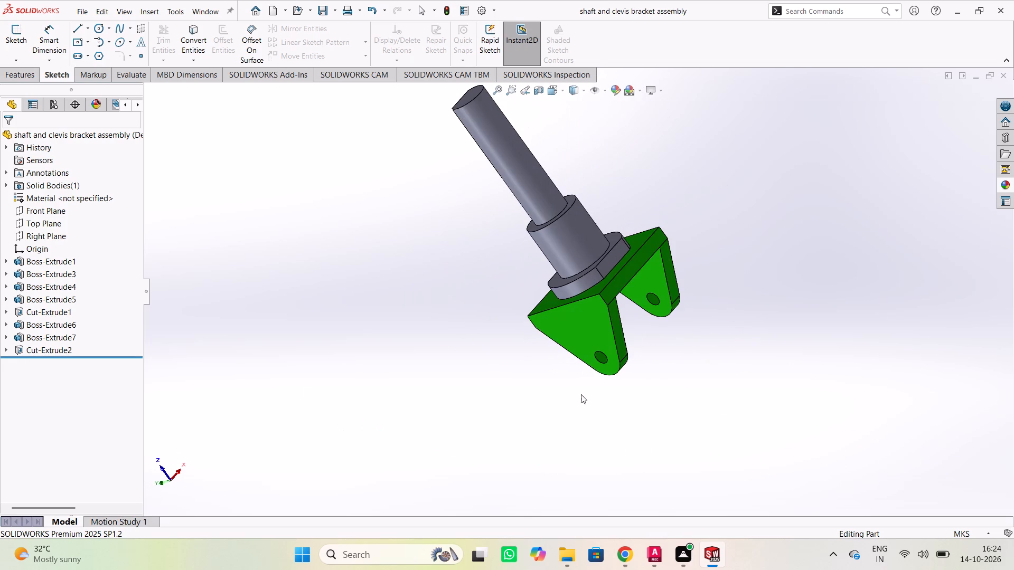
scroll(600, 394, up, 2)
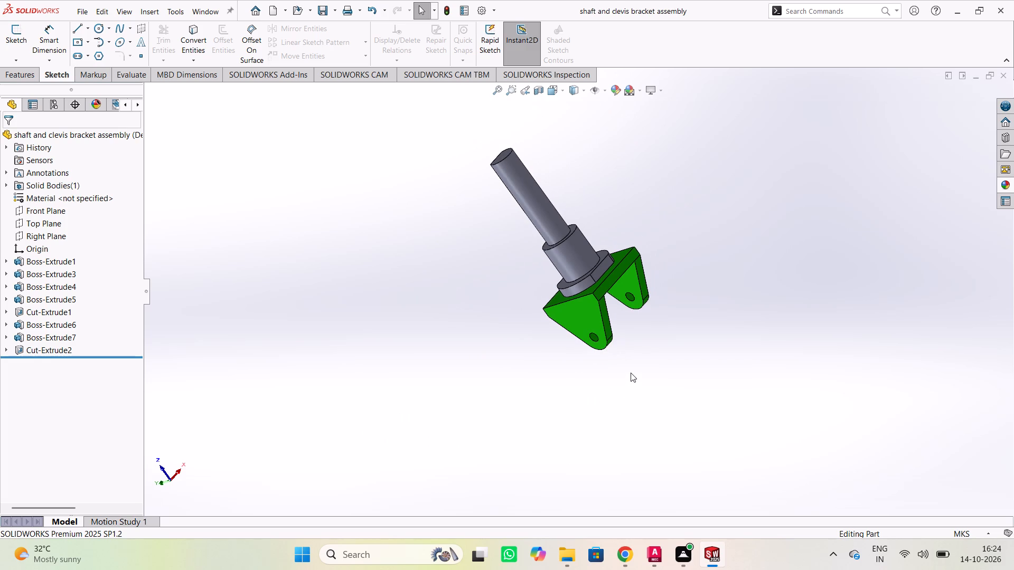
middle_drag(713, 326, 492, 405)
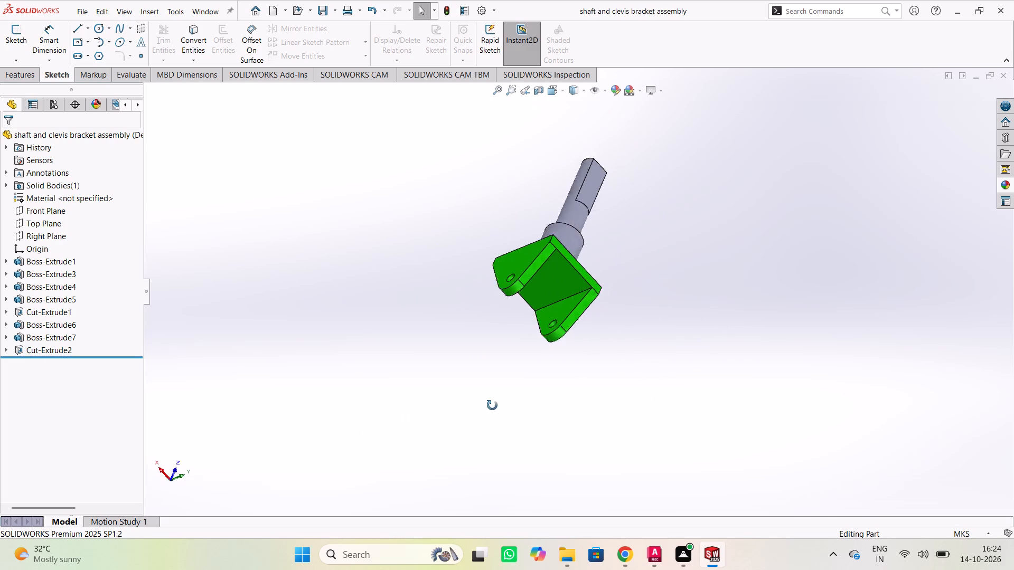
middle_drag(492, 405, 491, 405)
middle_drag(716, 295, 433, 414)
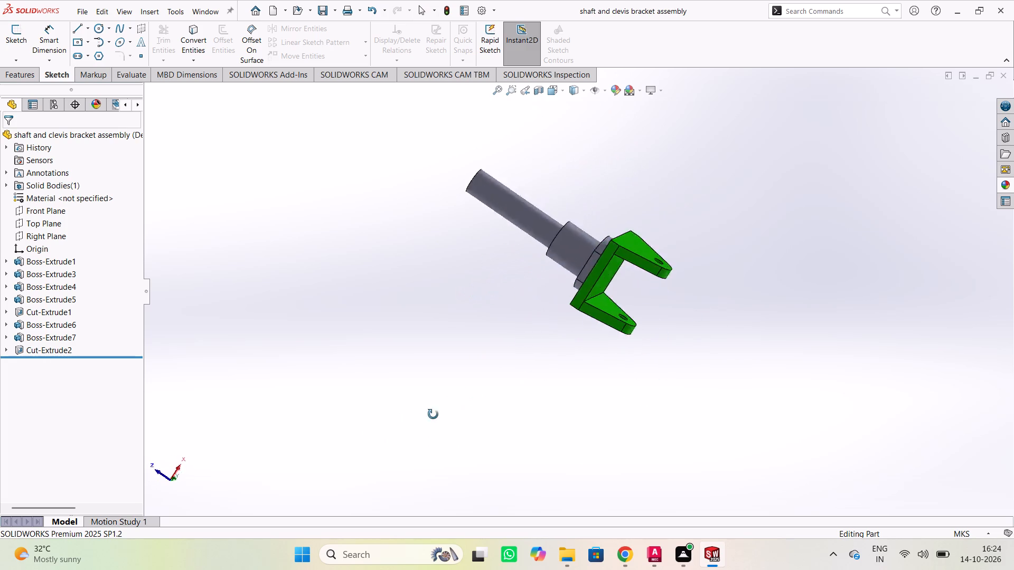
middle_drag(433, 414, 928, 427)
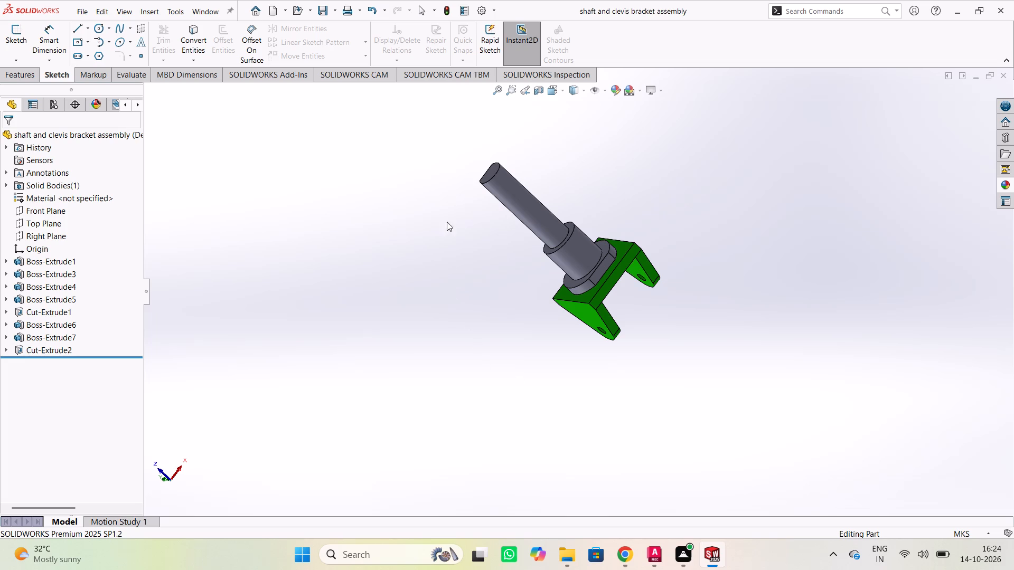
Examine the whole part from all around, checking the shaft's flat cut, the lug profiles with pin holes and the clevis interior.
scroll(460, 221, down, 2)
scroll(472, 248, up, 2)
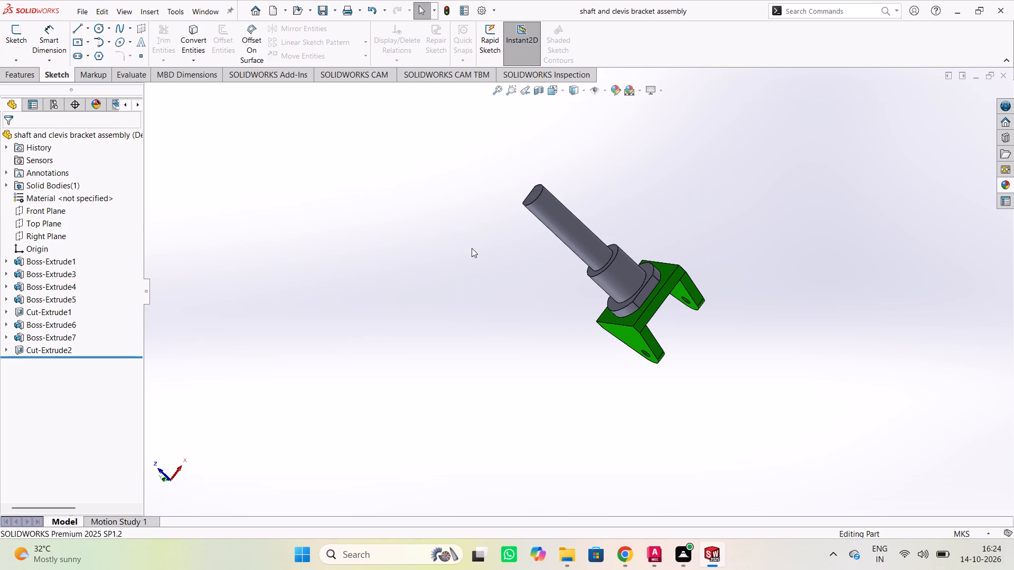
middle_drag(461, 254, 605, 394)
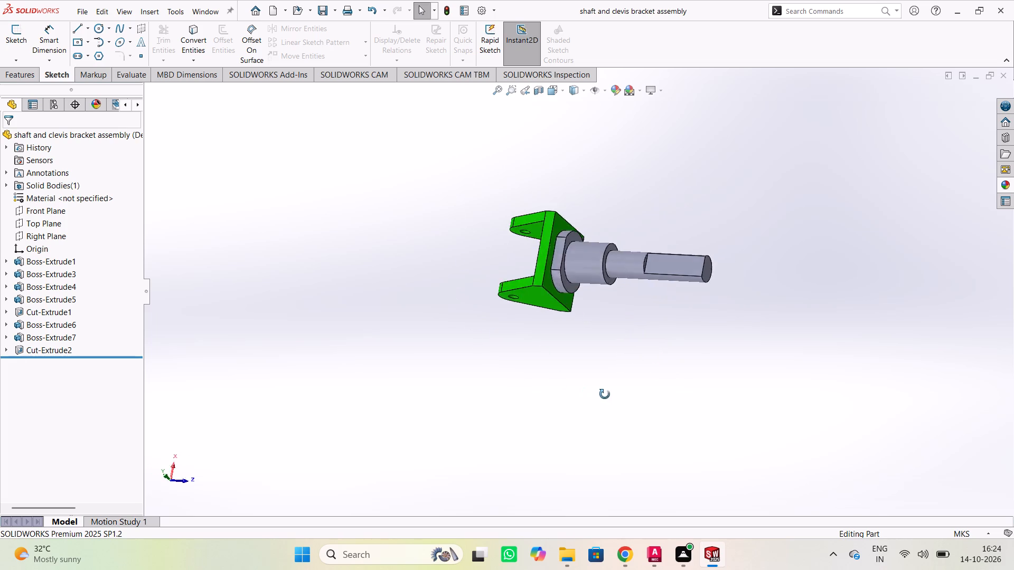
middle_drag(605, 394, 576, 424)
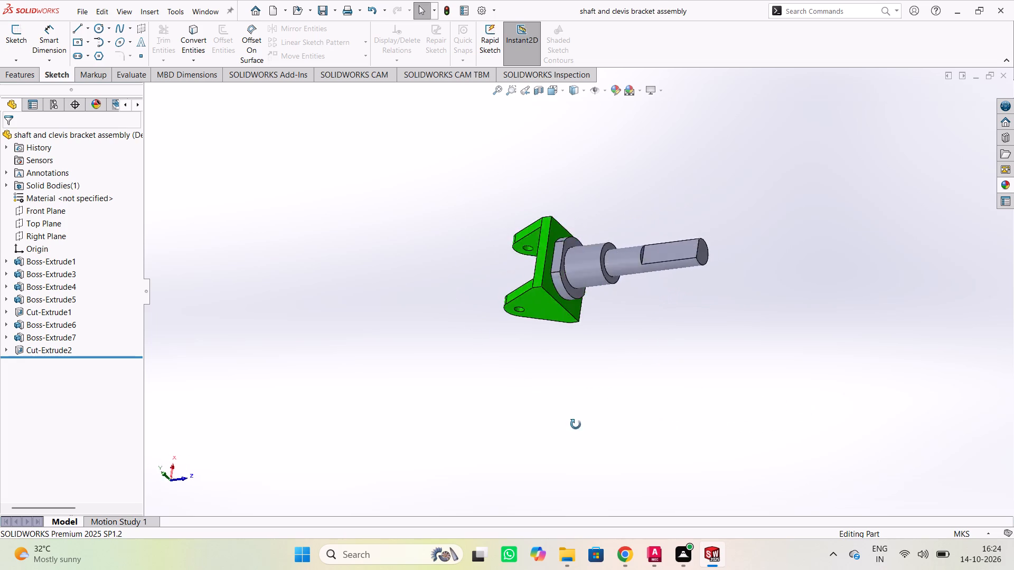
middle_drag(576, 424, 527, 436)
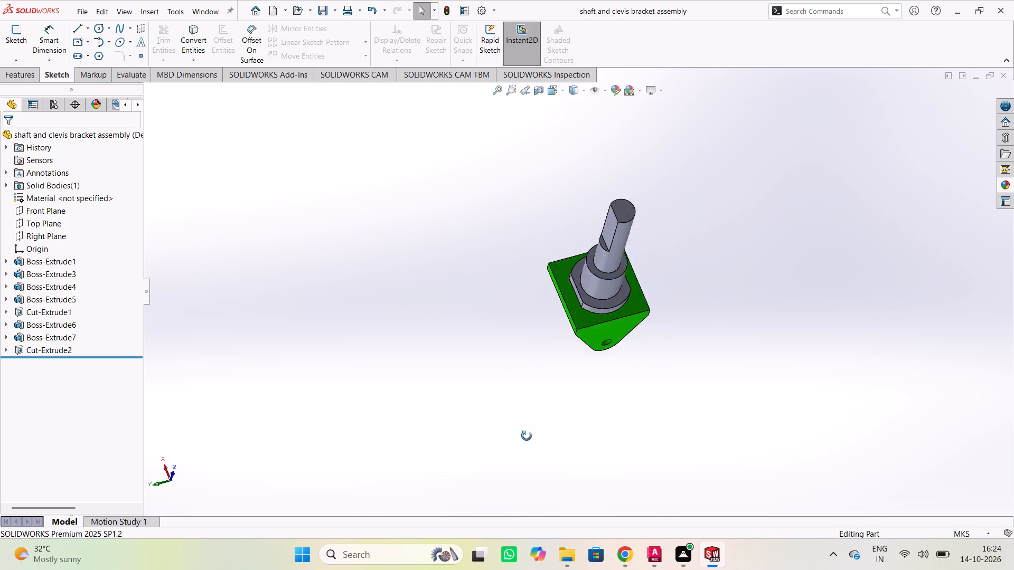
middle_drag(527, 436, 411, 431)
middle_drag(785, 351, 489, 434)
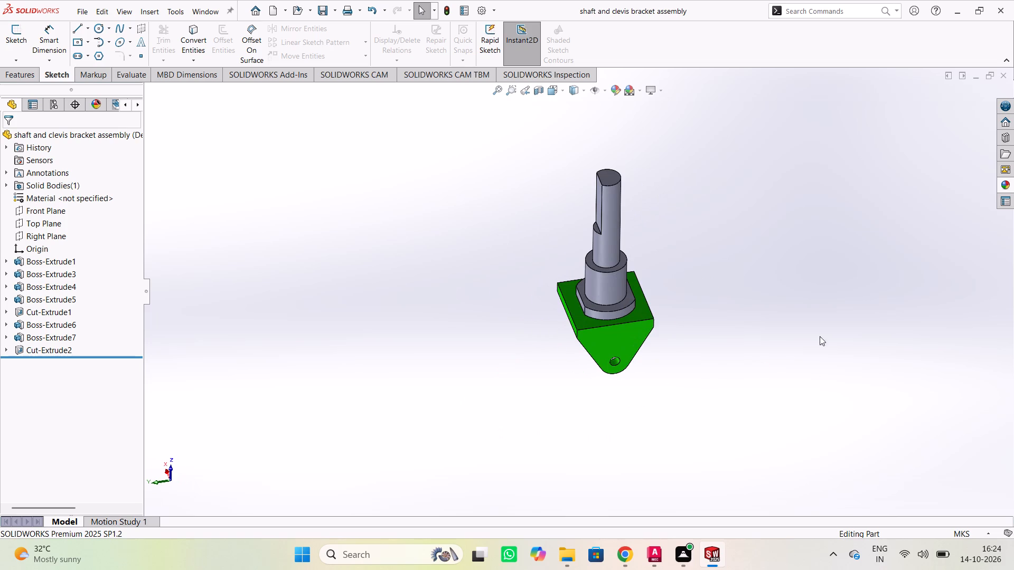
middle_drag(815, 314, 839, 388)
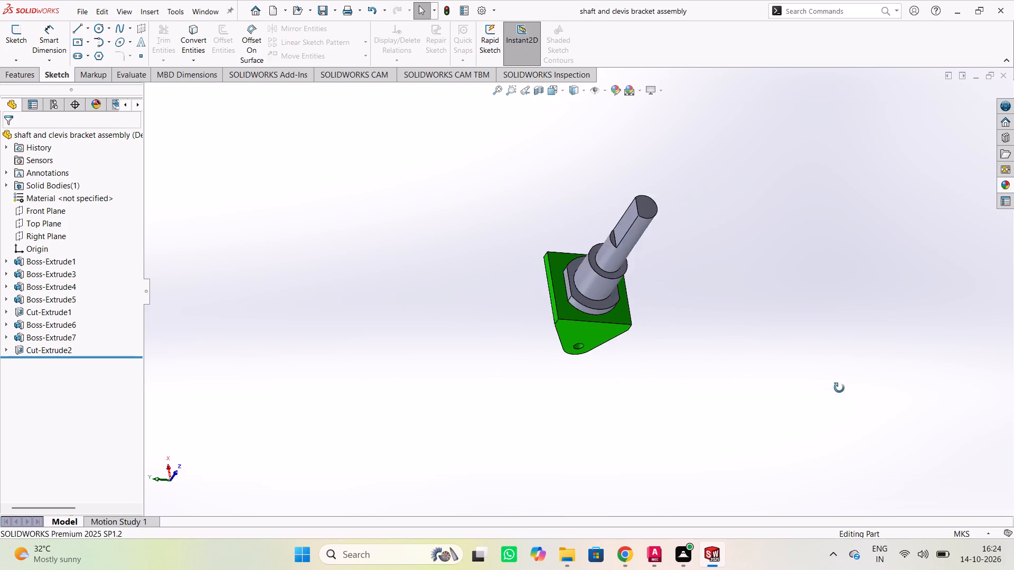
middle_drag(839, 388, 605, 358)
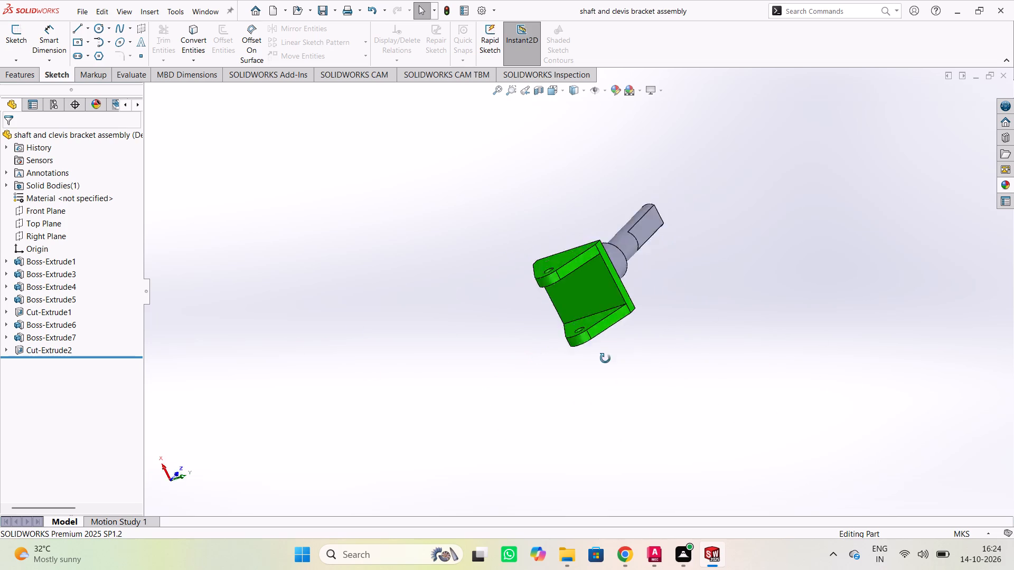
middle_drag(605, 358, 543, 428)
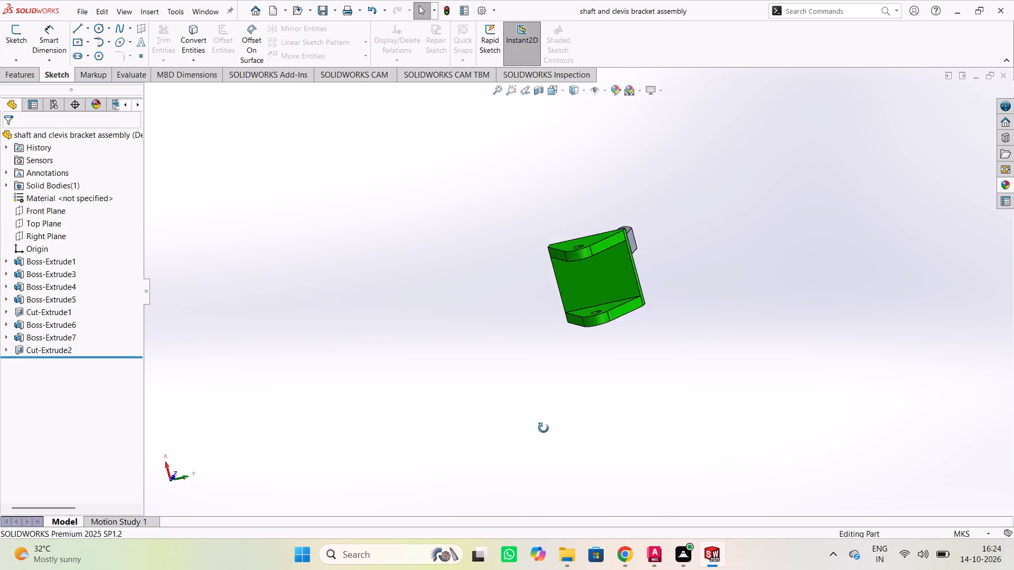
middle_drag(543, 428, 754, 441)
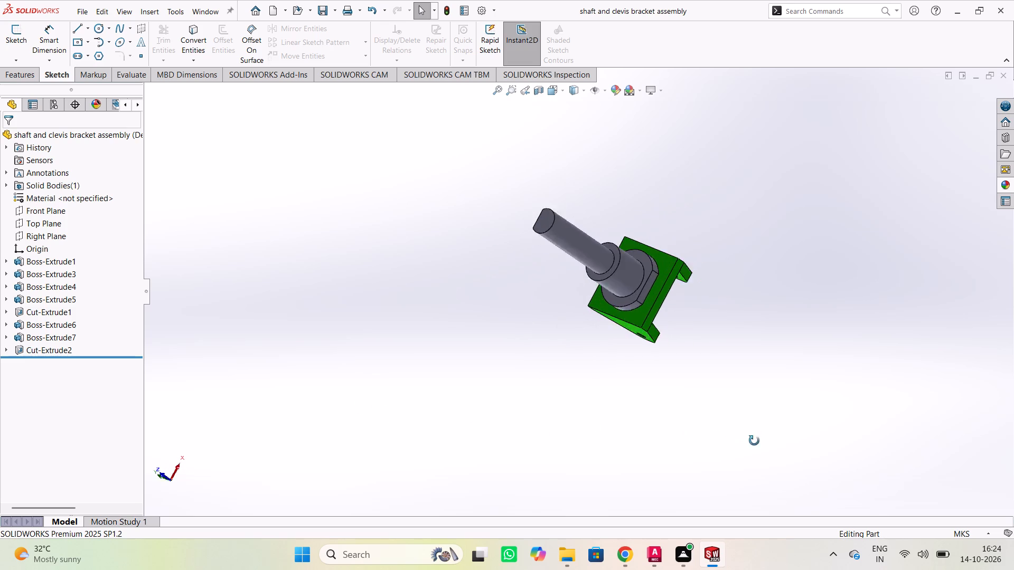
middle_drag(754, 441, 448, 420)
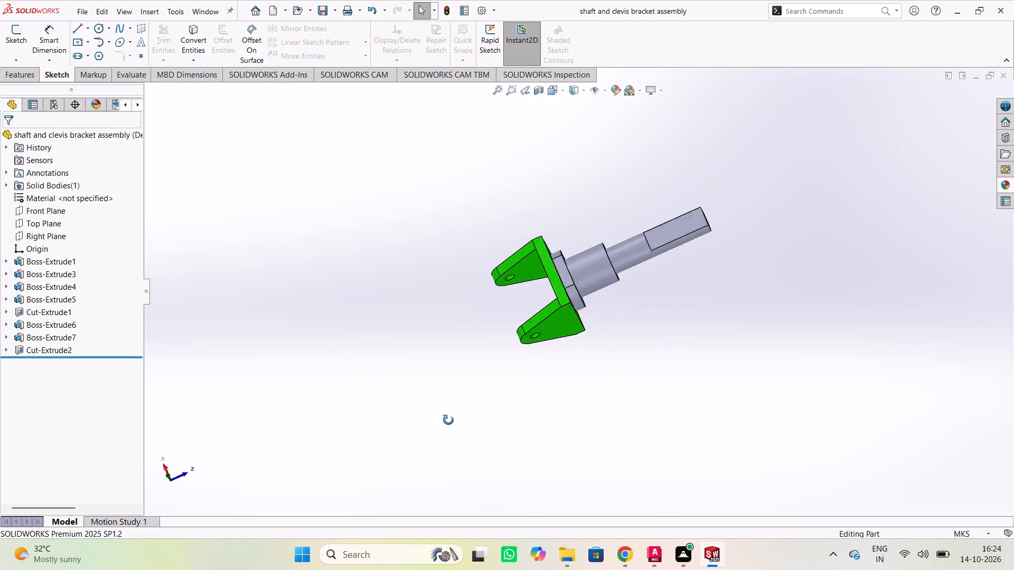
middle_drag(448, 420, 556, 431)
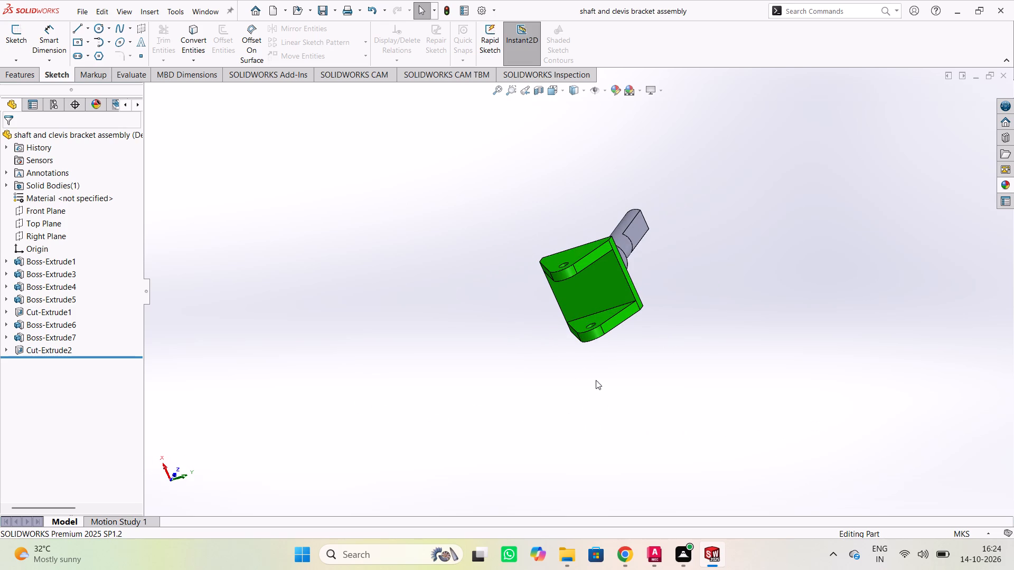
Examine the part end-on from the shaft side and close up, checking the square base plate, collar flats, stepped diameters and D-shaped end.
middle_drag(856, 312, 670, 364)
middle_drag(703, 194, 703, 197)
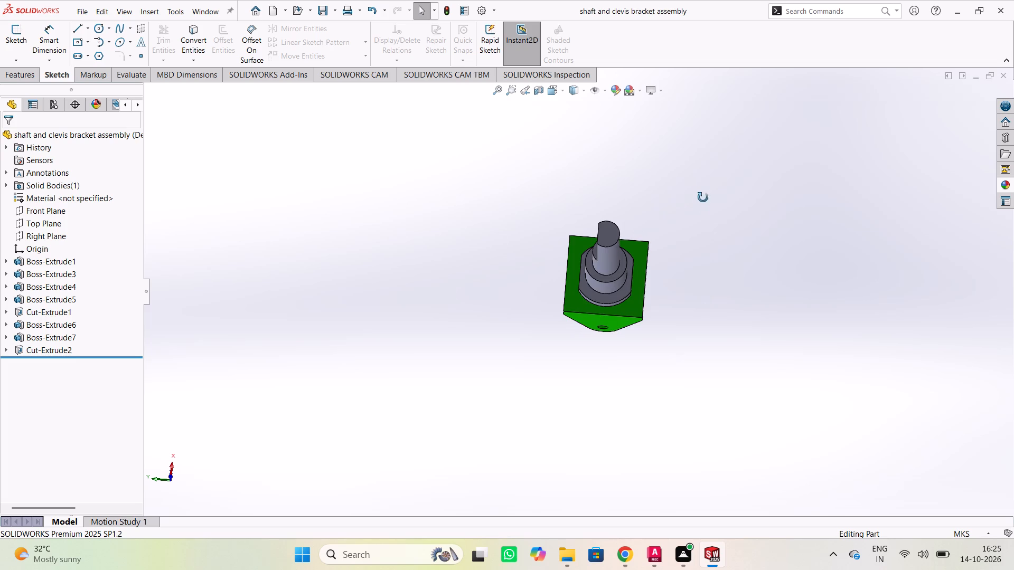
middle_drag(703, 197, 701, 255)
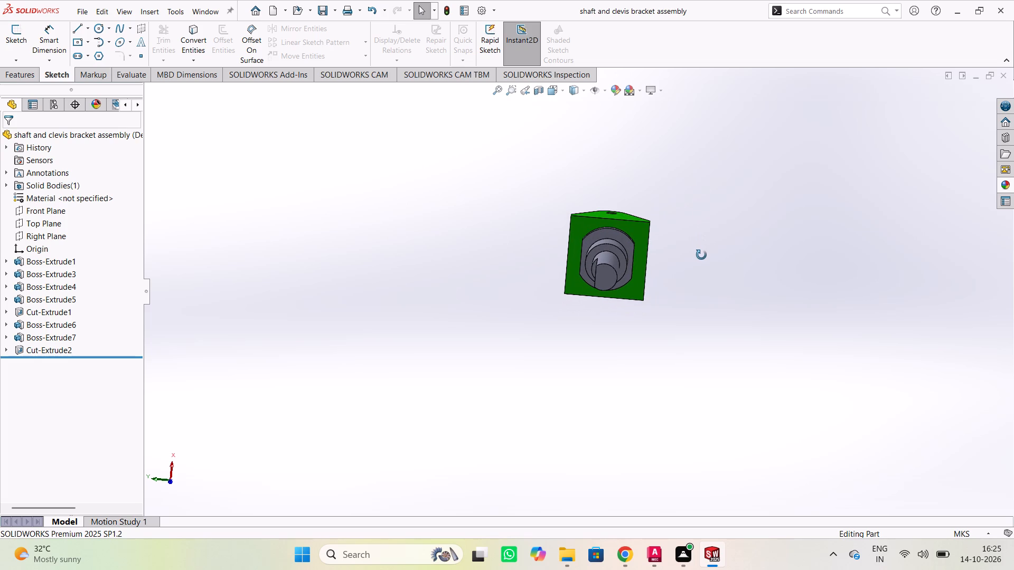
middle_drag(701, 255, 703, 235)
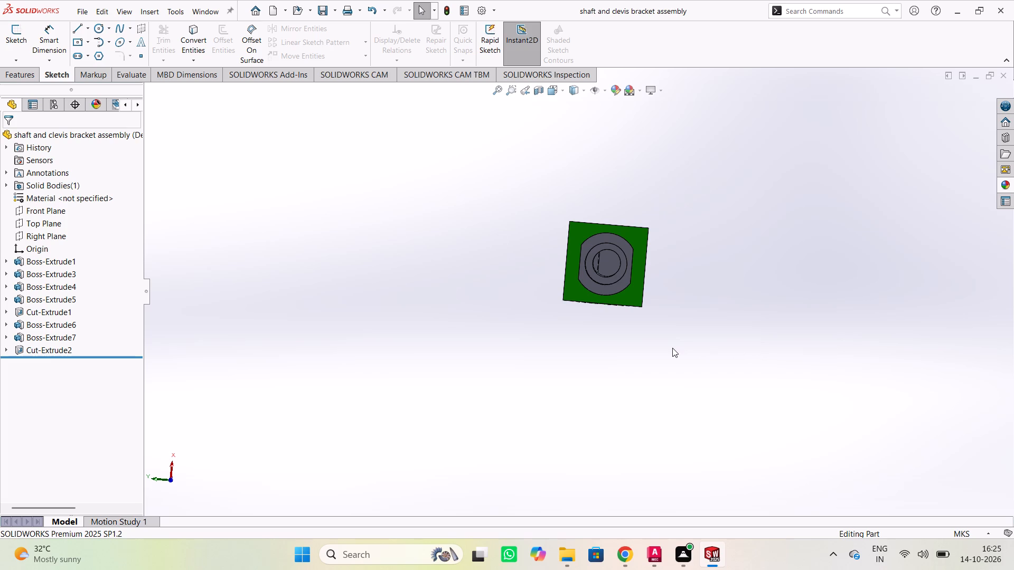
scroll(672, 348, up, 1)
scroll(669, 342, down, 3)
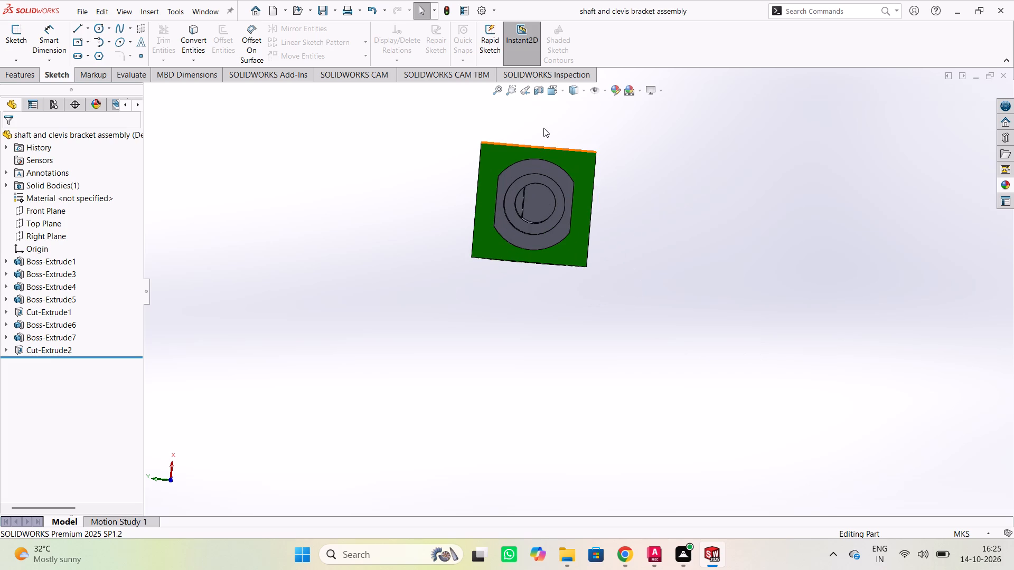
scroll(542, 129, down, 2)
scroll(540, 135, up, 1)
scroll(537, 144, down, 1)
scroll(522, 195, down, 2)
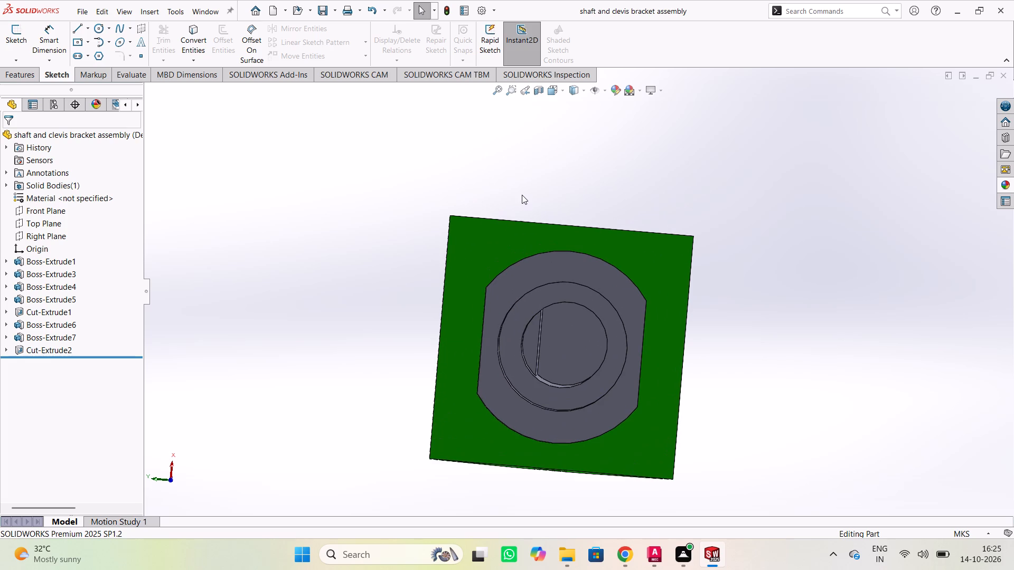
scroll(929, 330, up, 1)
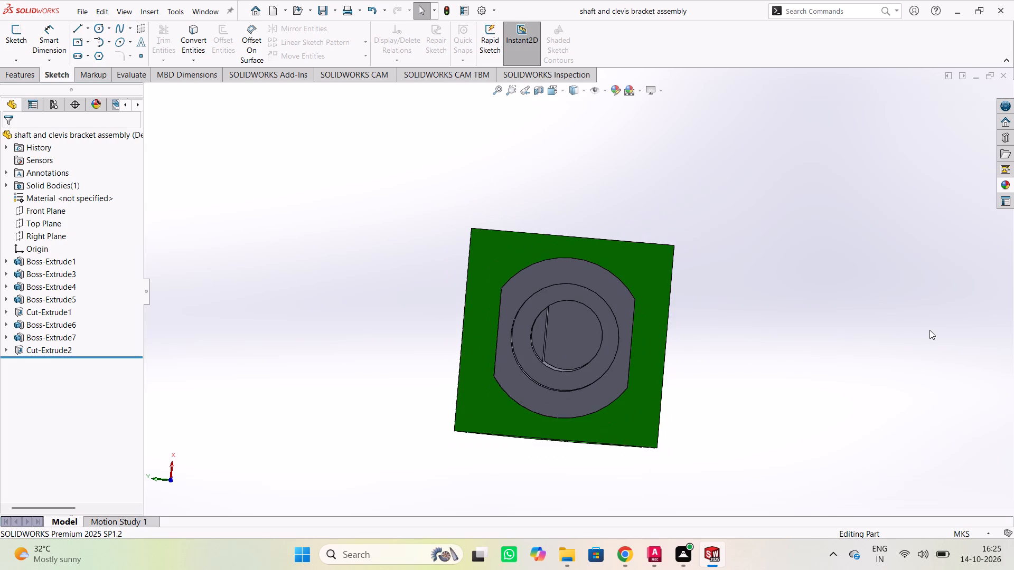
scroll(799, 356, down, 1)
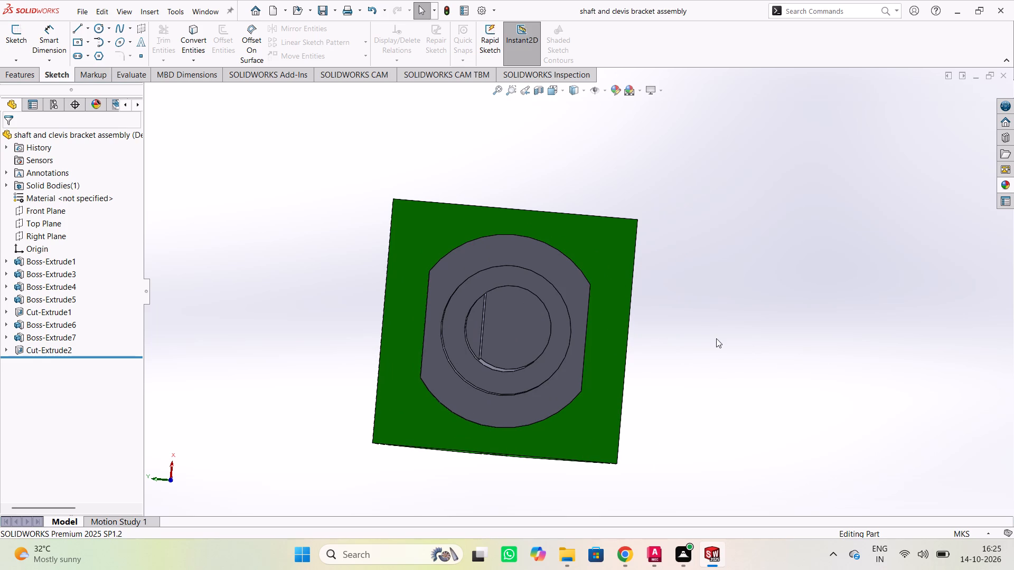
scroll(625, 339, down, 1)
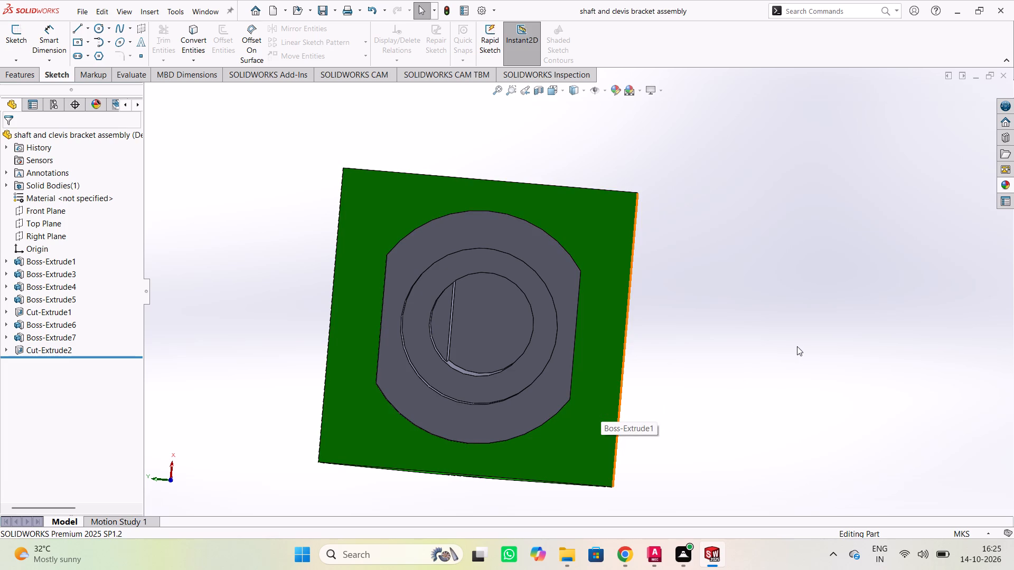
Examine the shaft's flat cut and stepped collar close up, and the clevis in side profile with its base plate and lug joints.
middle_drag(803, 346, 846, 394)
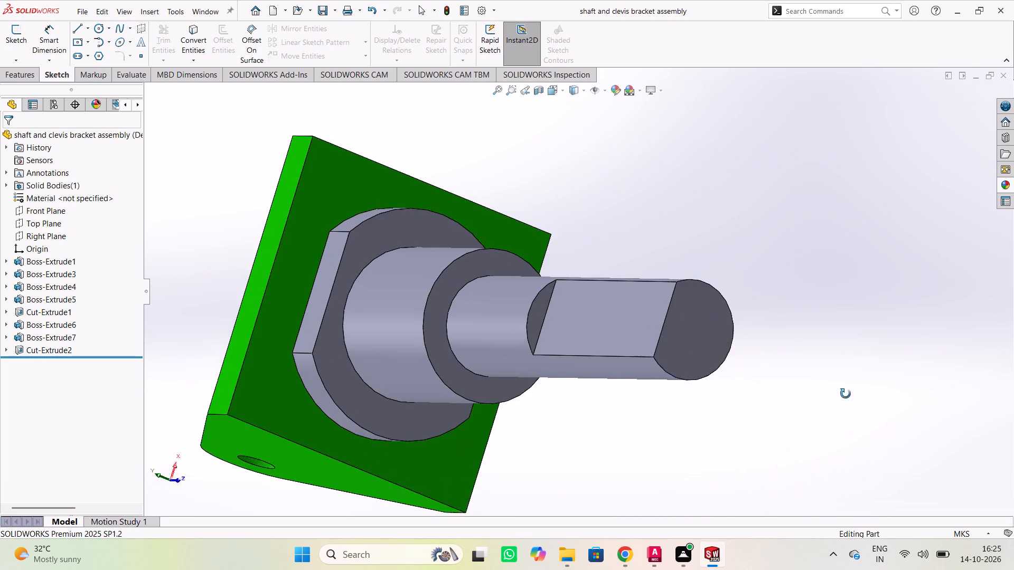
middle_drag(846, 394, 822, 401)
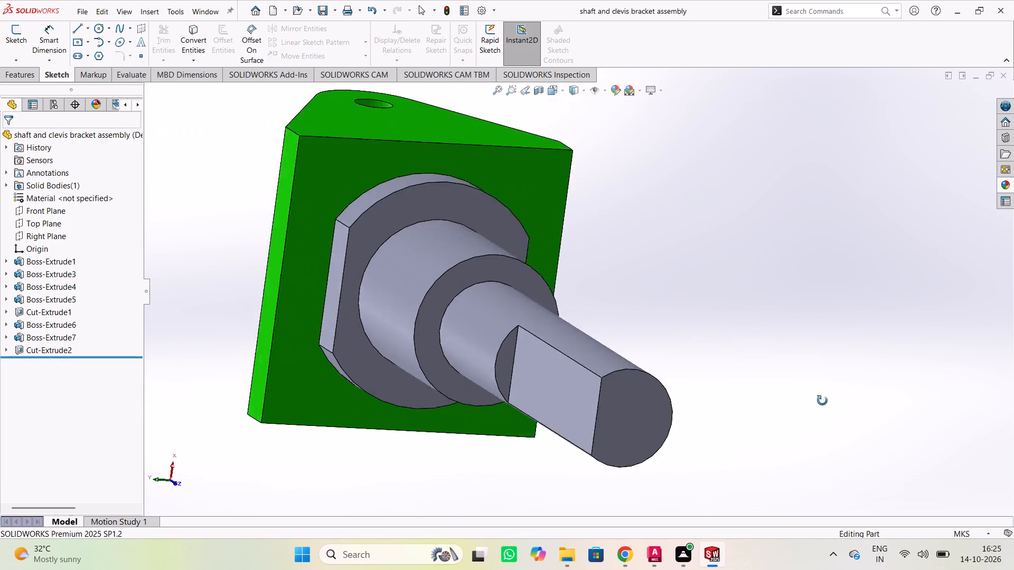
middle_drag(822, 401, 682, 392)
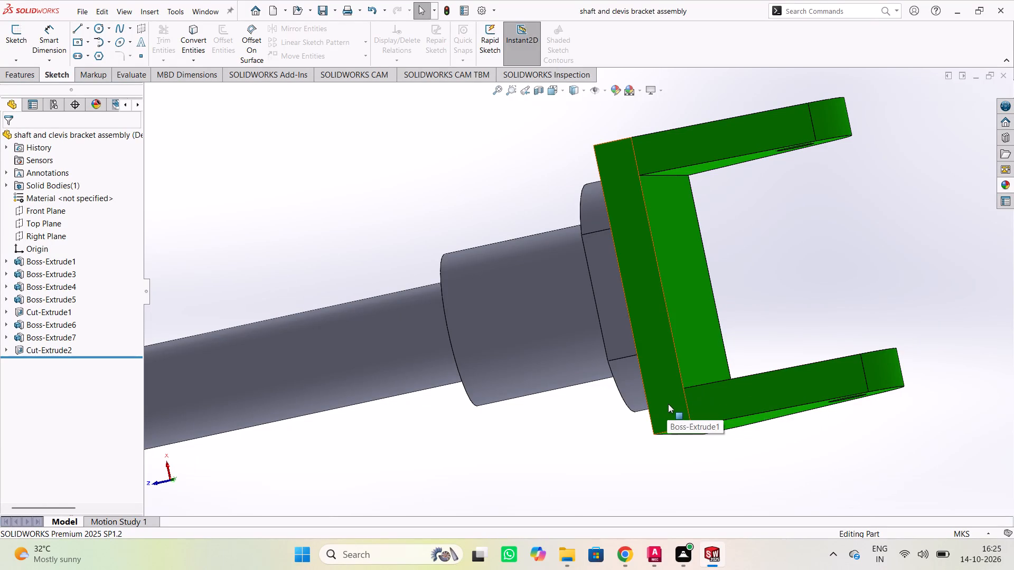
click(551, 463)
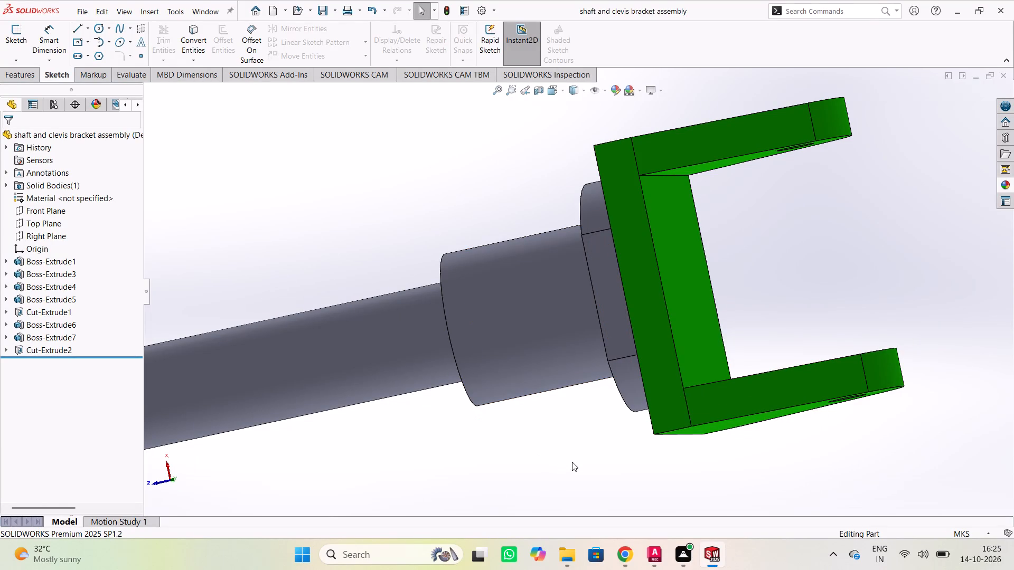
scroll(575, 402, down, 2)
scroll(593, 400, up, 4)
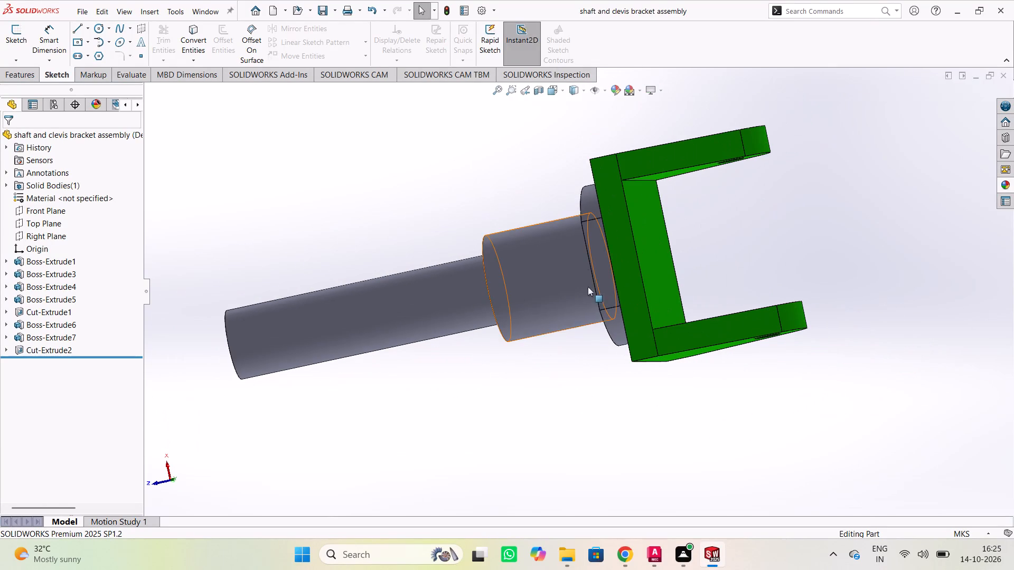
scroll(588, 269, down, 1)
scroll(613, 271, up, 1)
scroll(673, 272, up, 2)
Examine the clevis interior, both lugs and their pin holes, and compare them with the collar and shaft flat from the opposite side.
middle_drag(765, 265, 764, 265)
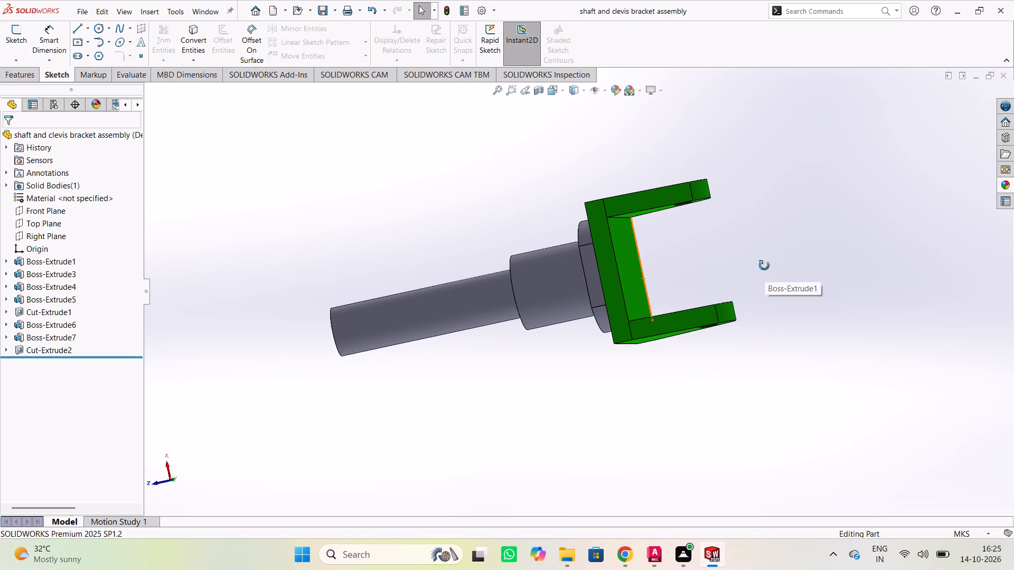
middle_drag(764, 265, 647, 331)
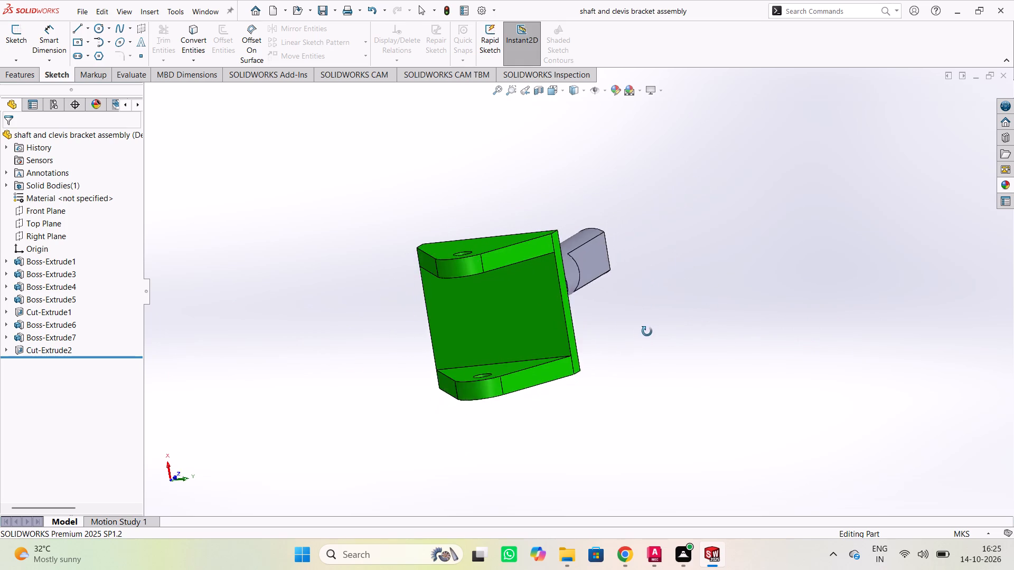
middle_drag(647, 331, 676, 294)
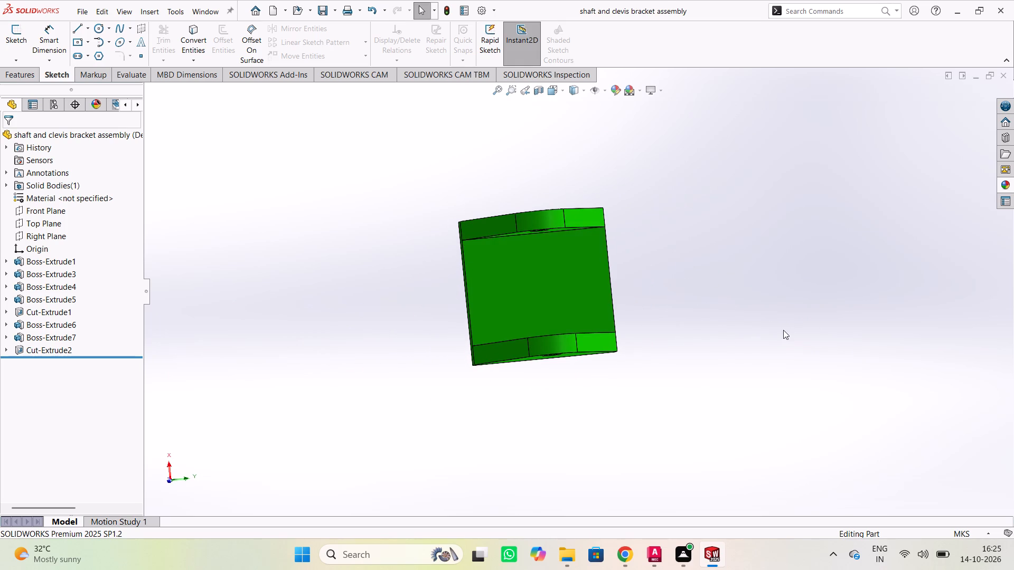
middle_drag(766, 344, 602, 441)
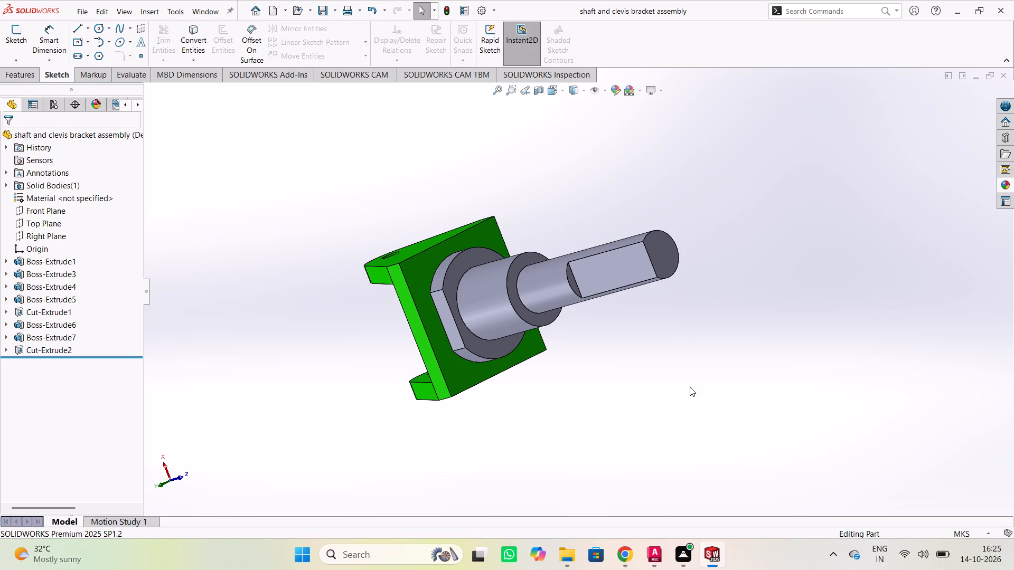
middle_drag(757, 386, 547, 468)
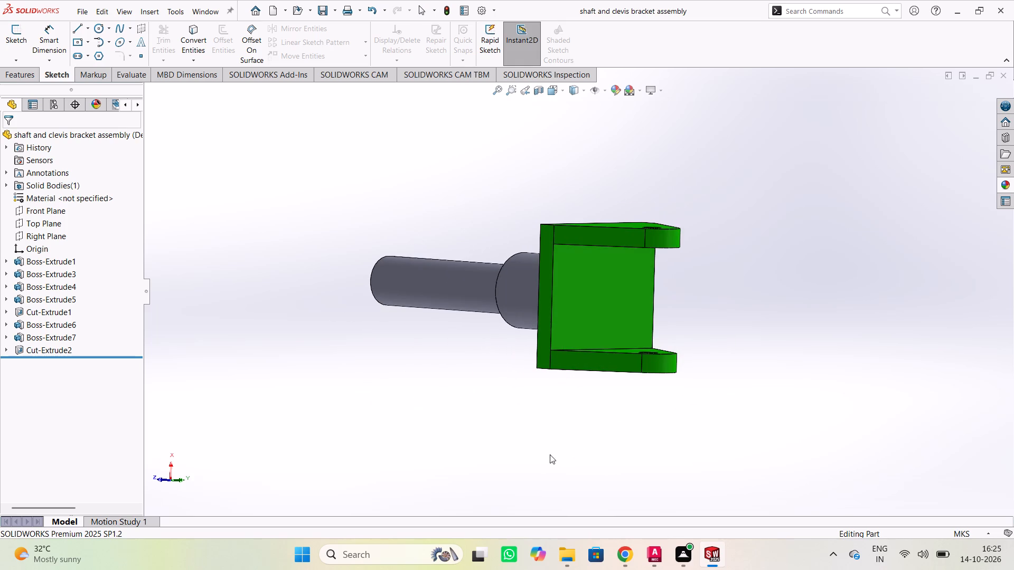
middle_drag(757, 410, 606, 448)
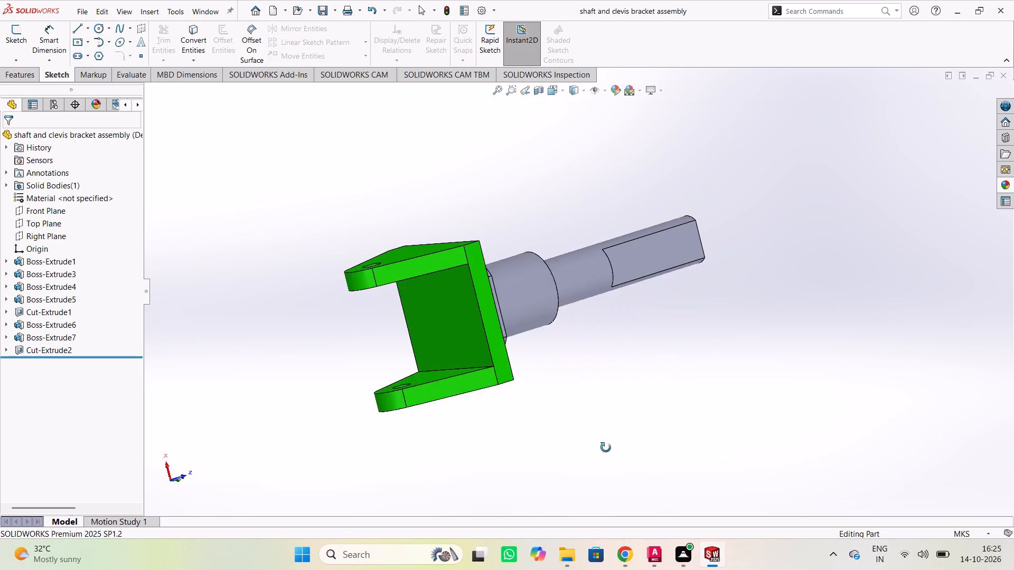
middle_drag(606, 448, 843, 460)
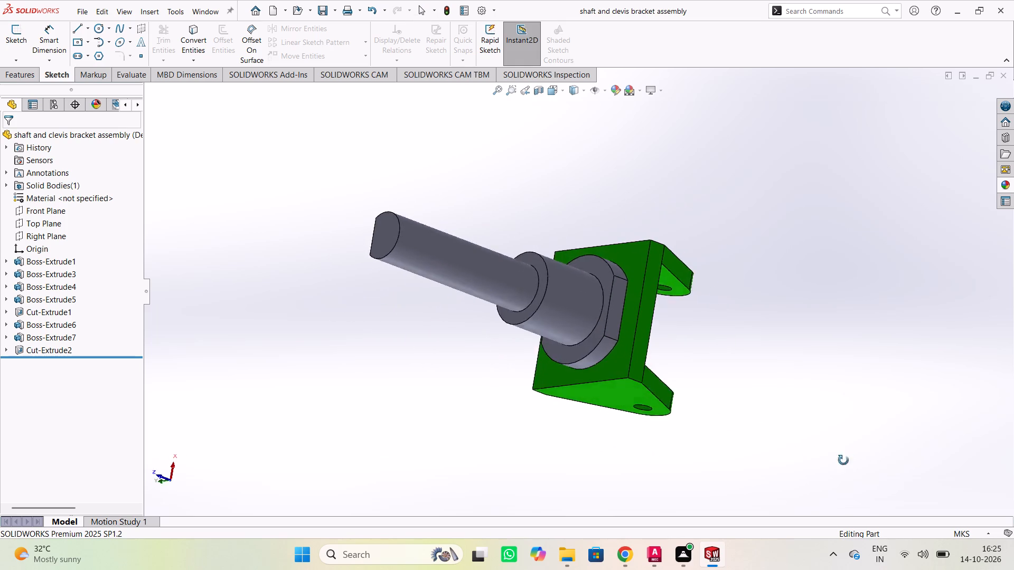
middle_drag(843, 460, 817, 461)
middle_drag(344, 387, 442, 422)
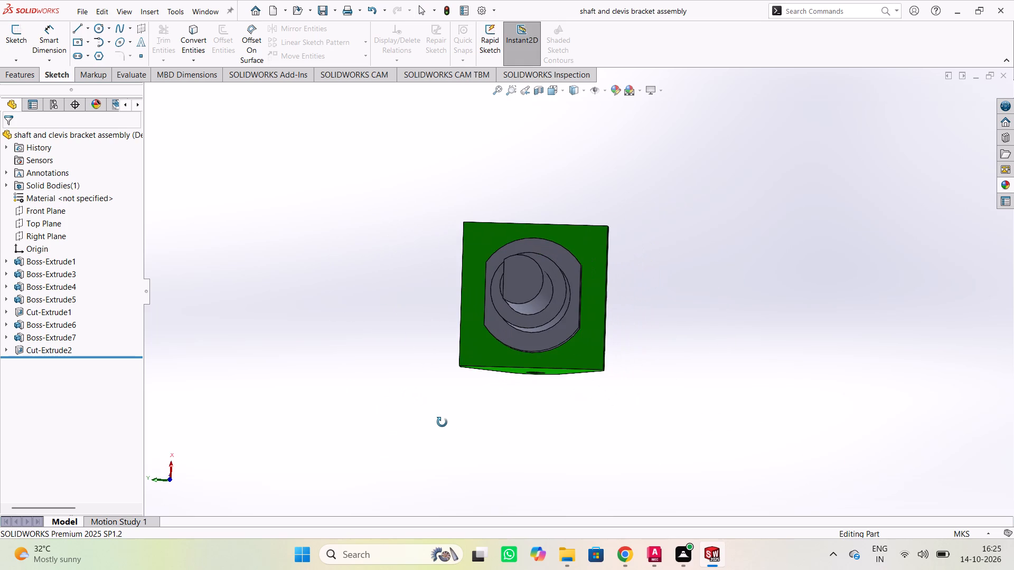
middle_drag(442, 422, 446, 431)
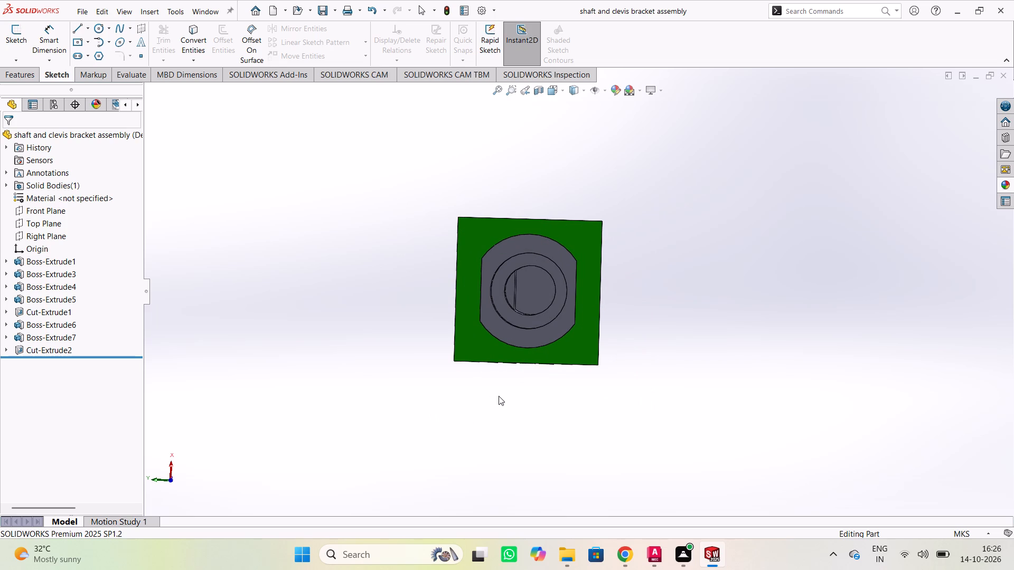
middle_drag(504, 404, 539, 422)
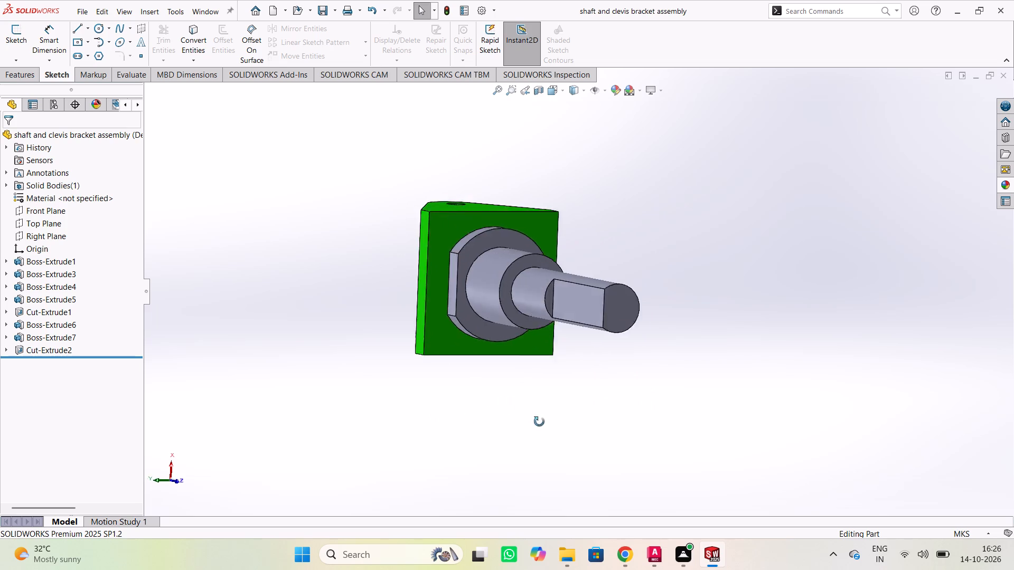
middle_drag(539, 422, 750, 442)
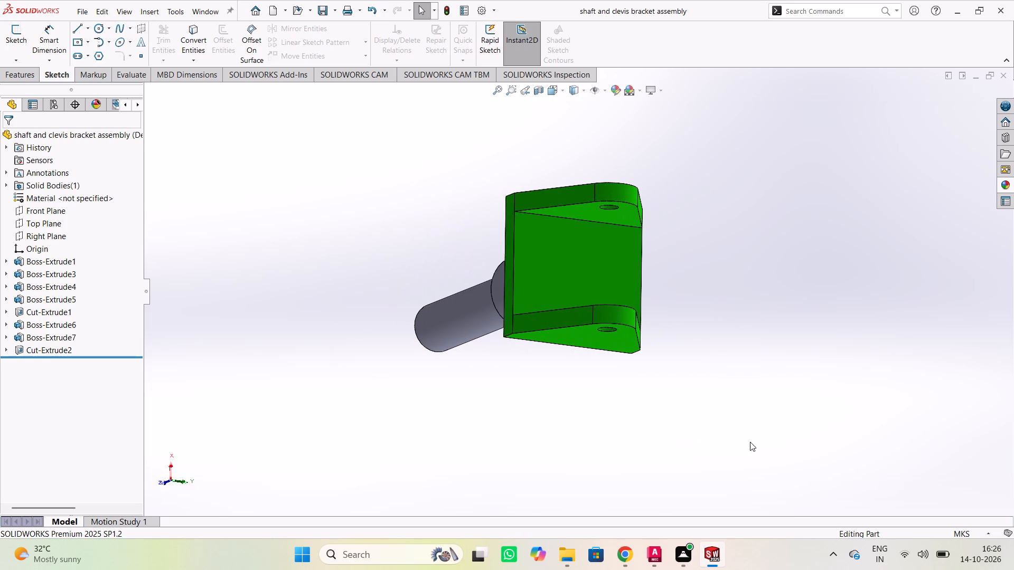
Examine the whole part in side and oblique views, comparing the clevis opening and lugs with the collar and shaft flat.
middle_drag(475, 417, 439, 424)
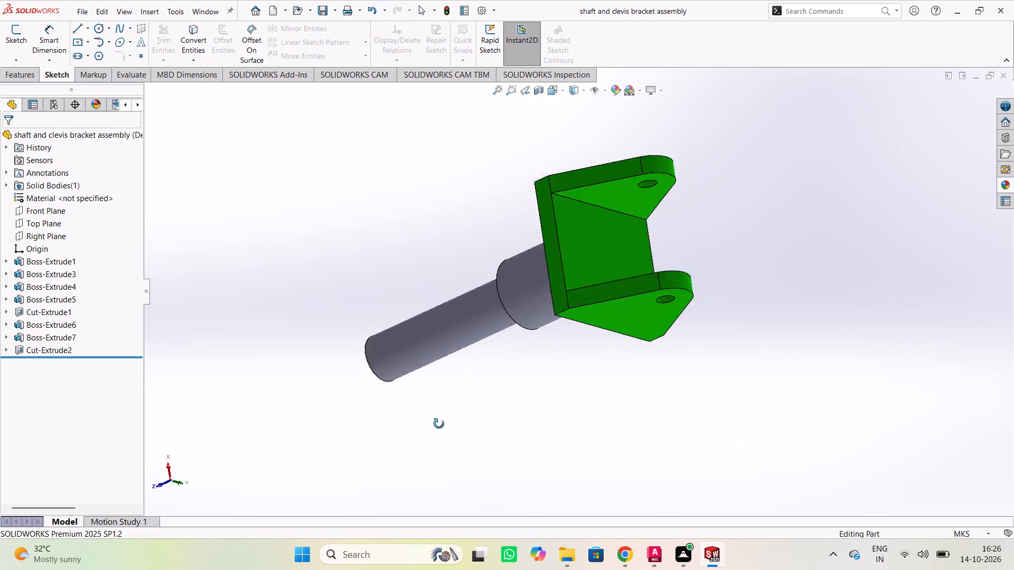
middle_drag(439, 424, 675, 372)
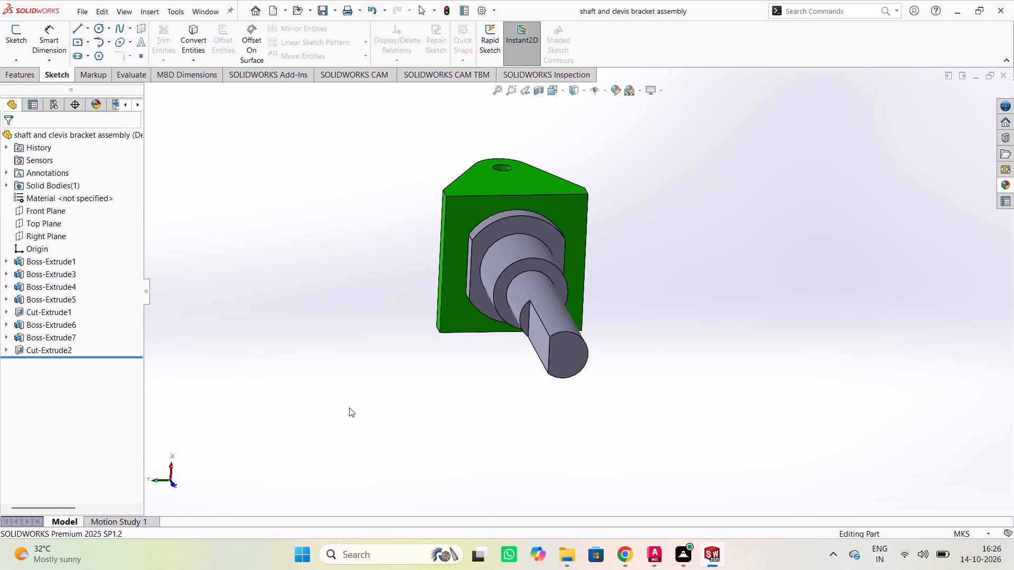
middle_drag(349, 407, 666, 458)
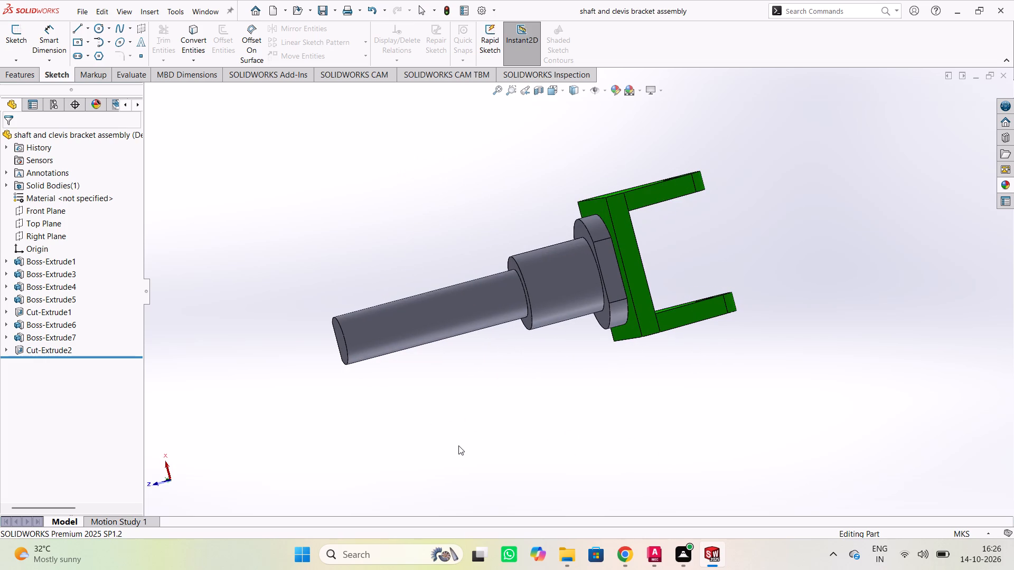
middle_drag(445, 449, 670, 442)
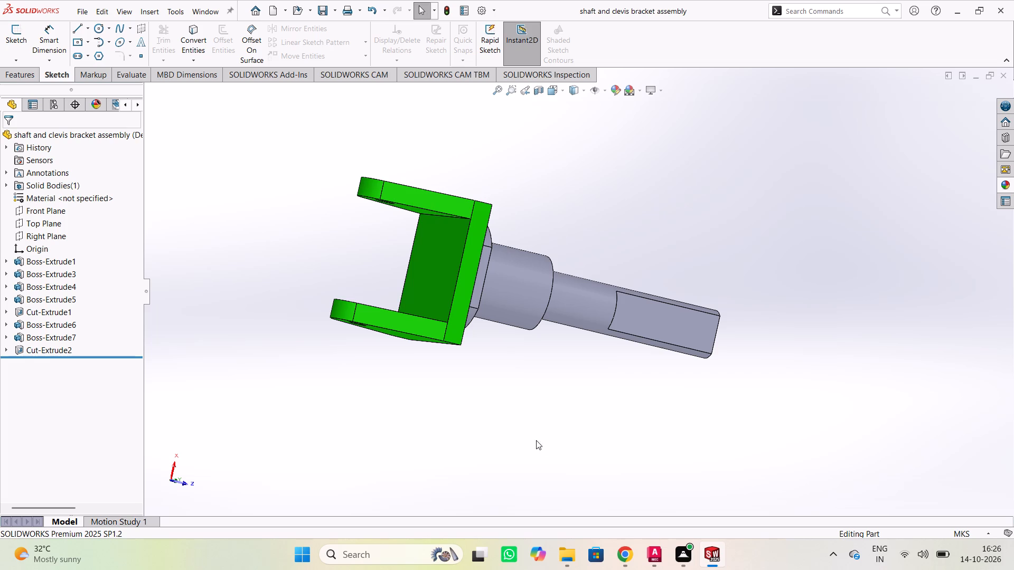
middle_drag(469, 441, 661, 449)
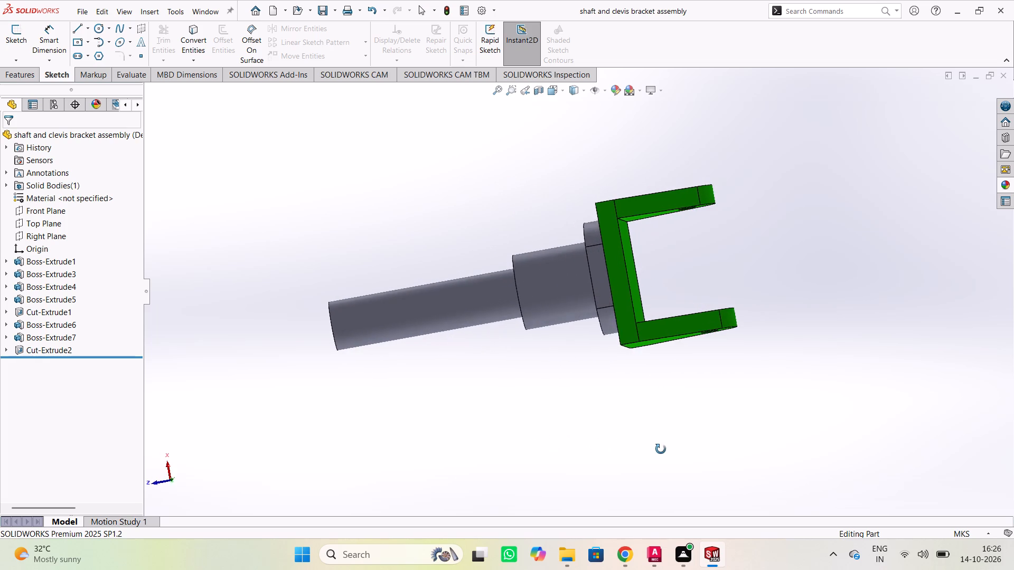
middle_drag(661, 449, 681, 449)
middle_drag(468, 423, 595, 434)
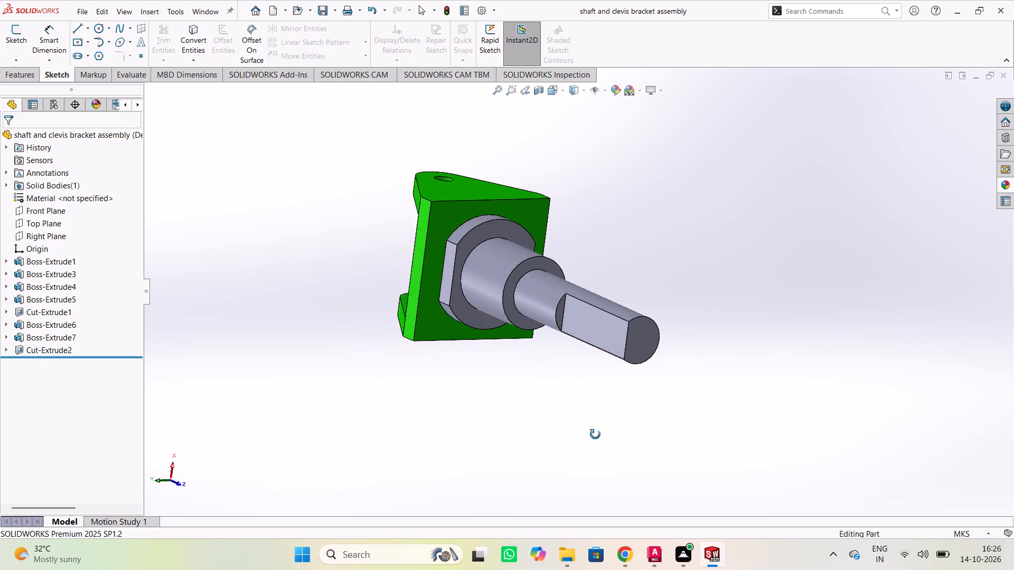
middle_drag(595, 434, 799, 448)
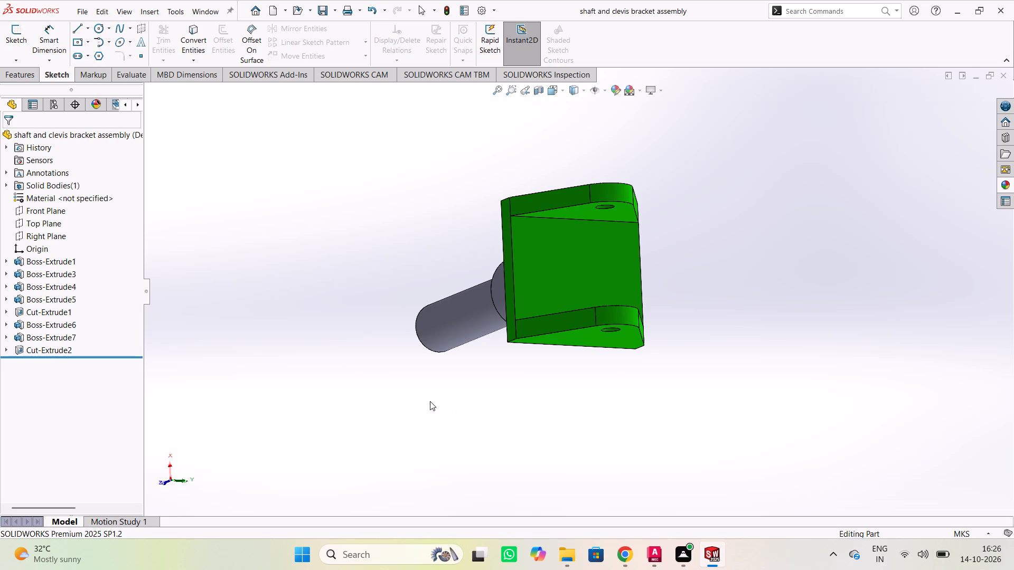
Examine the part end-on from the shaft side, checking the square base plate, flat-sided collar, stepped diameters and D-shaped shaft end.
middle_drag(430, 401, 600, 420)
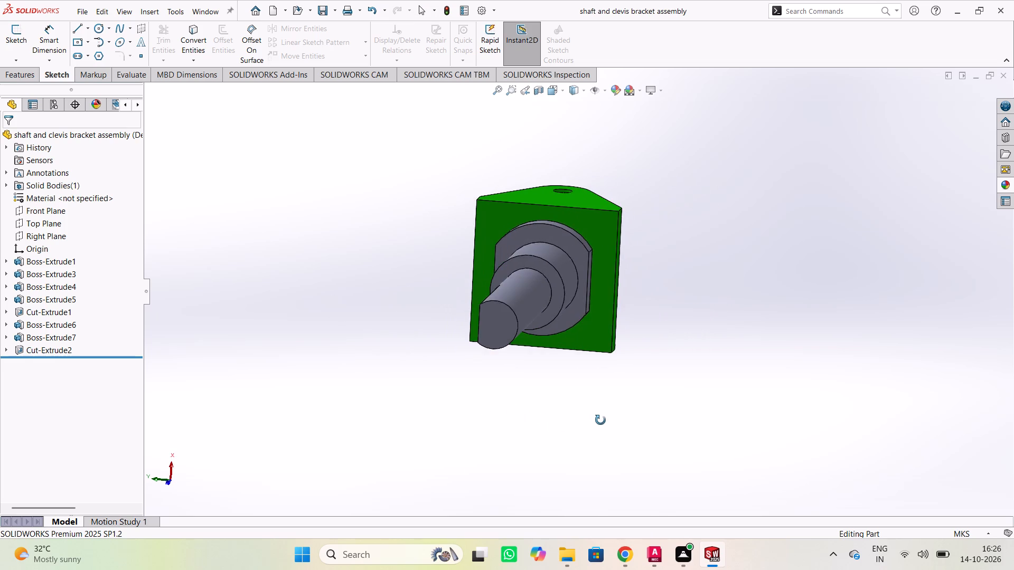
middle_drag(600, 420, 614, 405)
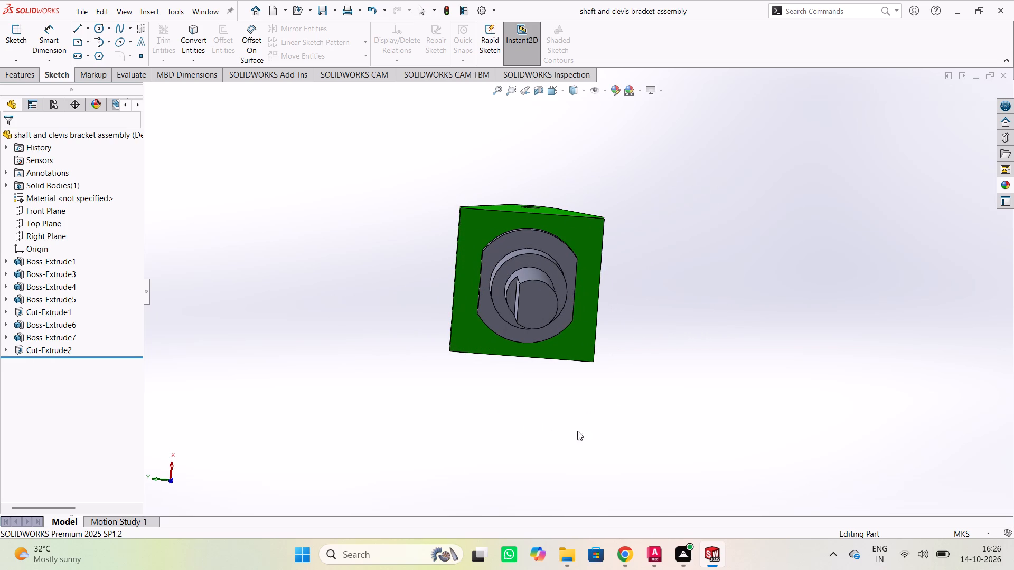
middle_drag(708, 451, 699, 432)
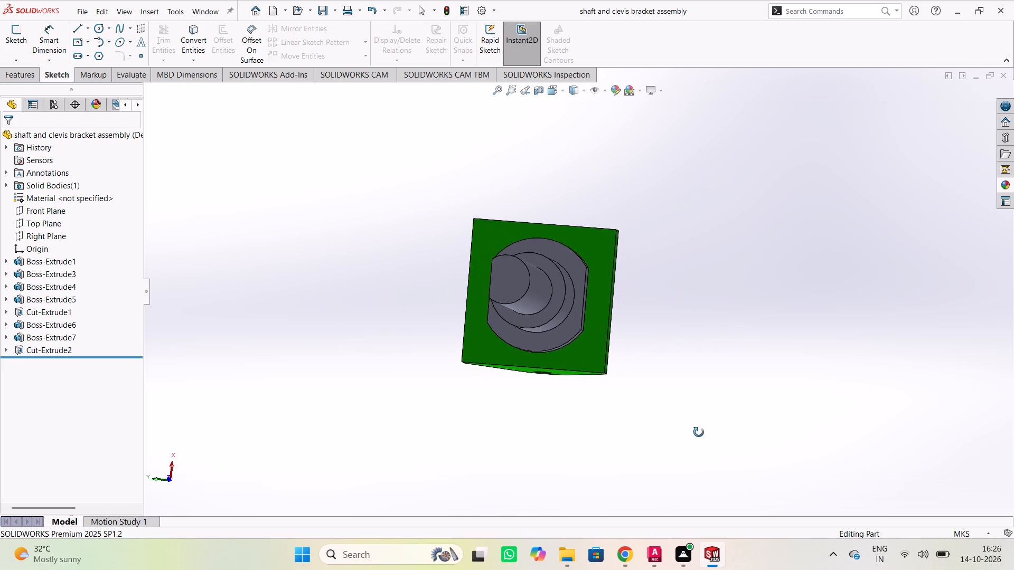
middle_drag(699, 432, 704, 444)
middle_click(363, 399)
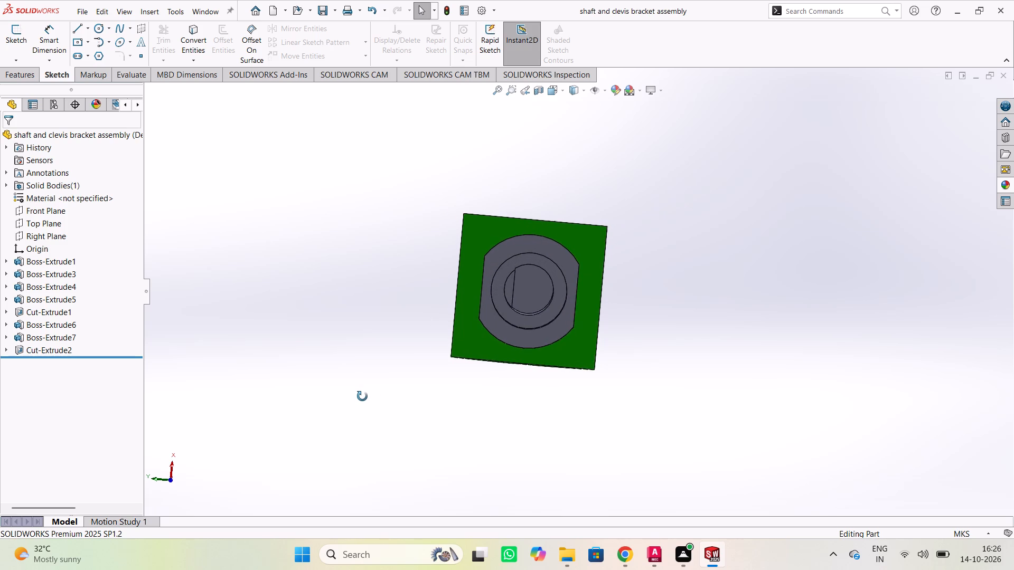
middle_click(383, 421)
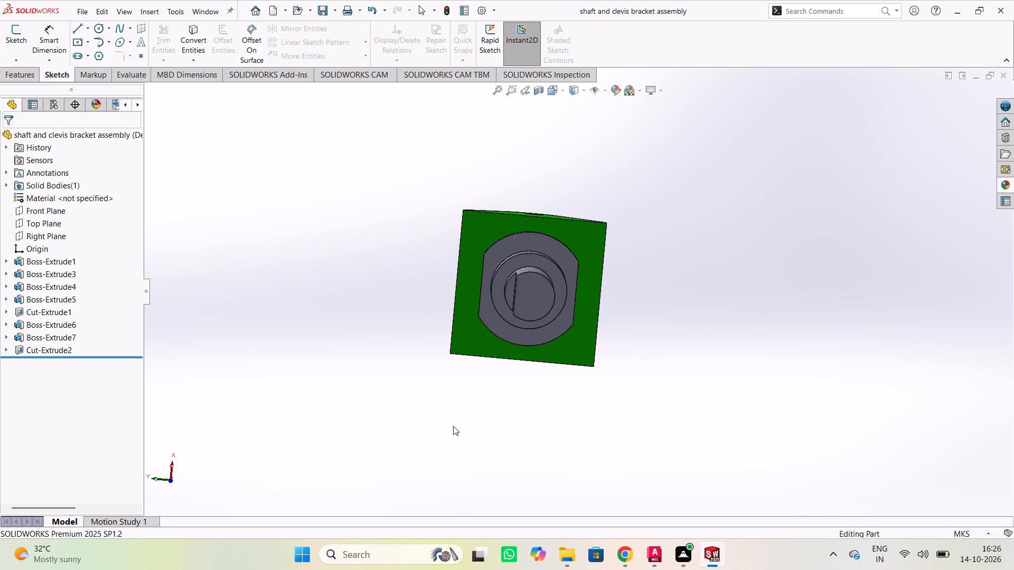
scroll(555, 418, up, 2)
scroll(555, 418, down, 3)
scroll(574, 150, down, 2)
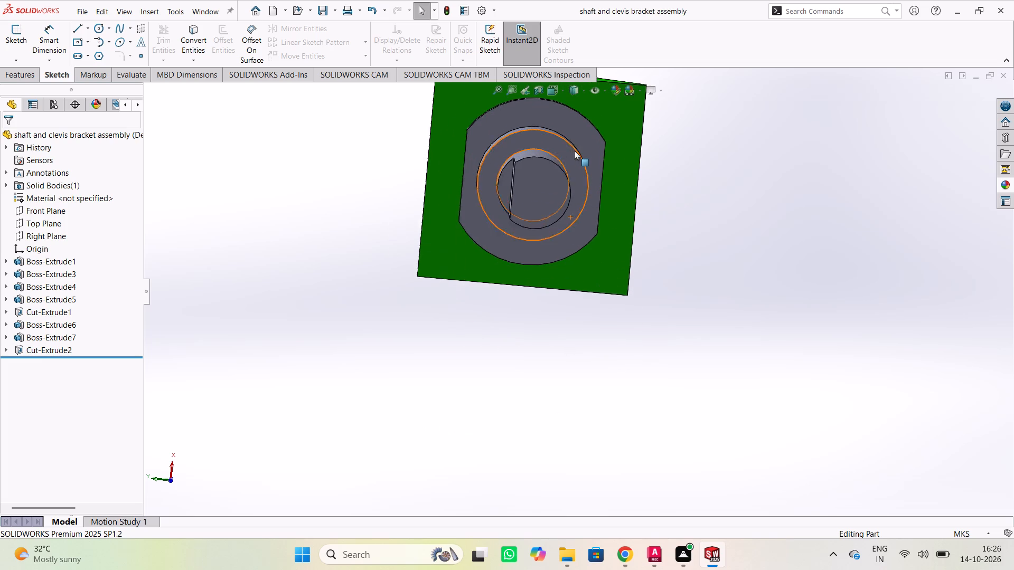
scroll(572, 151, down, 1)
scroll(572, 151, up, 1)
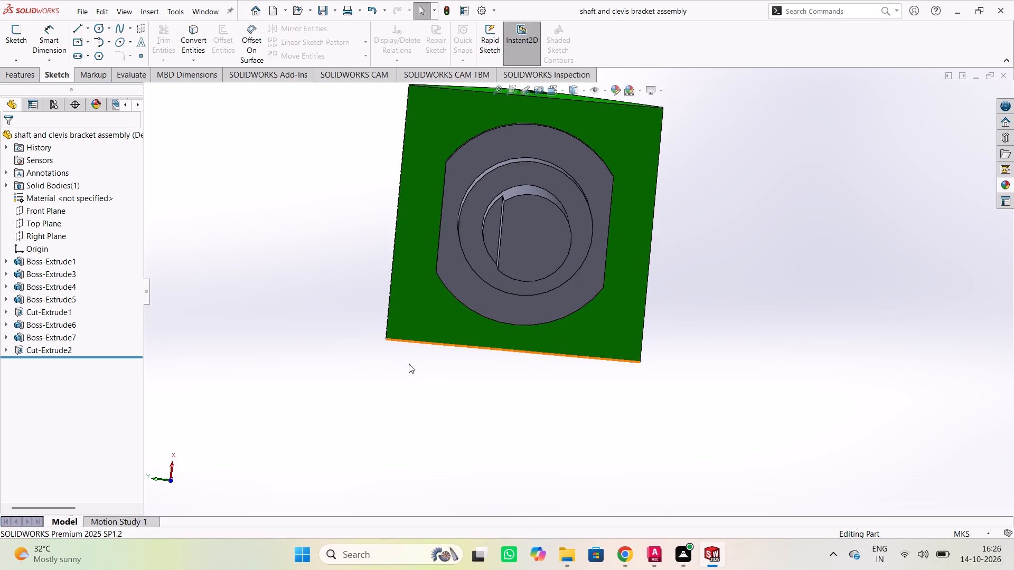
Examine the stepped shaft and its flat close up, along with the lug pin holes and the collar-to-base-plate joint.
middle_drag(398, 383, 885, 391)
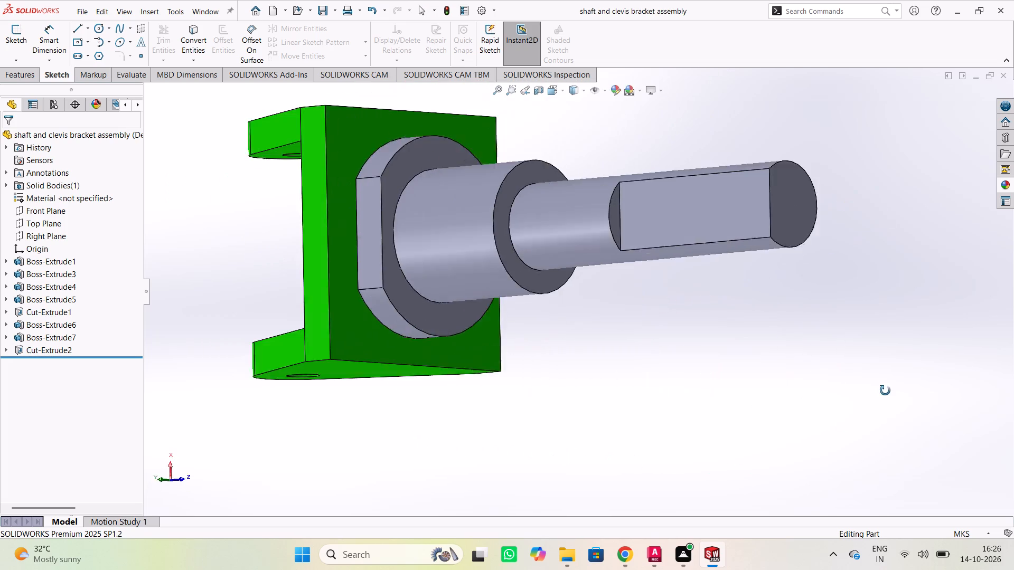
middle_drag(885, 391, 775, 448)
middle_drag(704, 465, 656, 454)
middle_drag(811, 450, 606, 412)
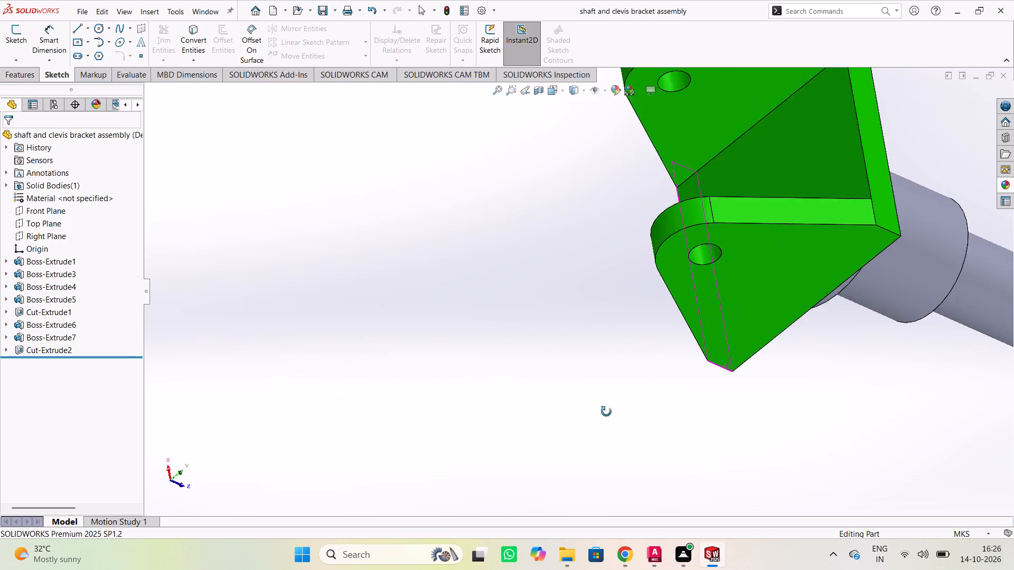
middle_drag(606, 412, 538, 316)
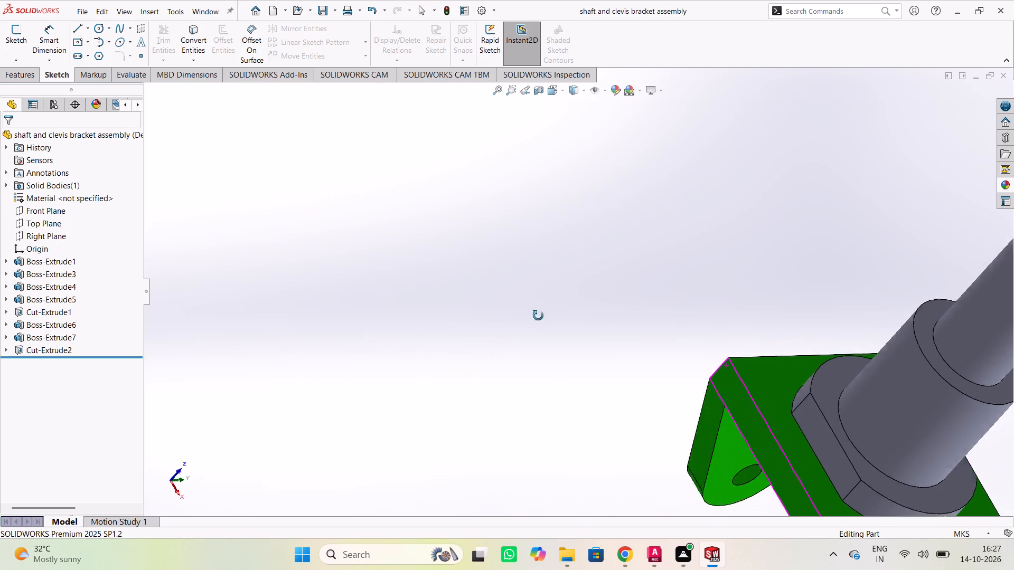
middle_drag(538, 316, 572, 311)
scroll(655, 298, down, 2)
scroll(653, 300, up, 1)
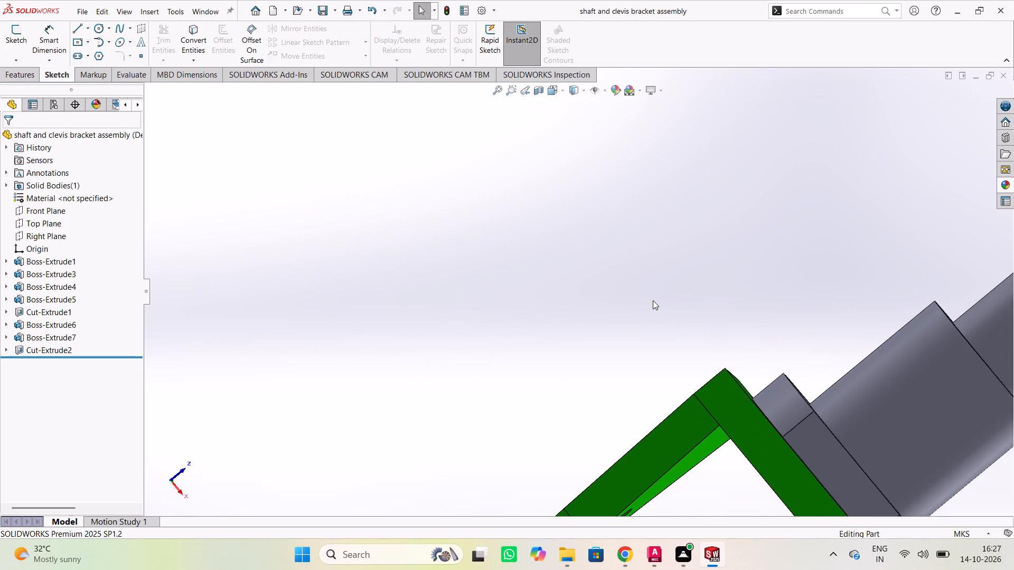
scroll(652, 301, up, 5)
Examine the whole part from tilted angles, checking the clevis interior, both pin holes, the lug profiles and the shaft flat.
middle_drag(795, 207, 720, 223)
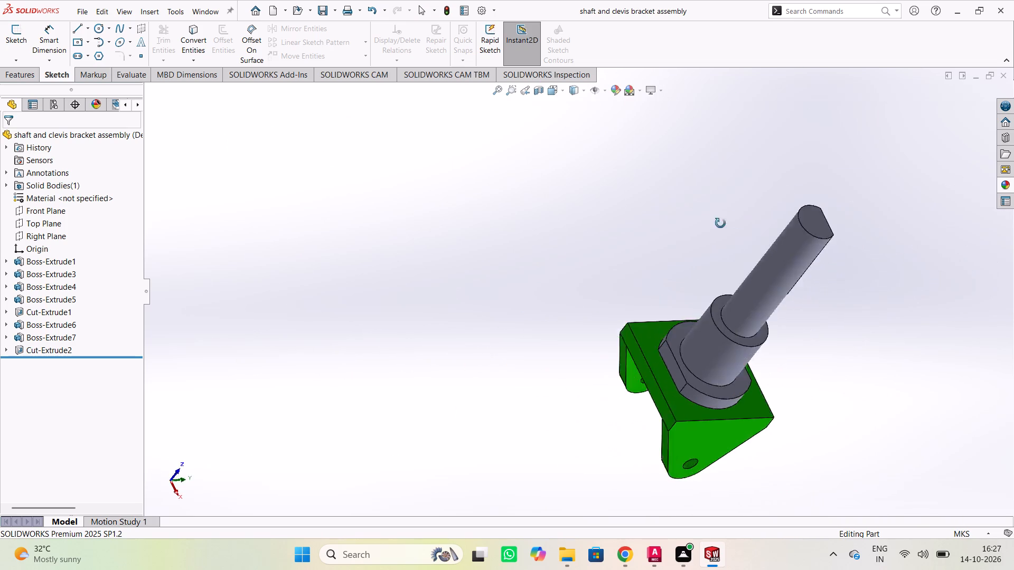
middle_drag(720, 223, 336, 296)
scroll(728, 397, up, 1)
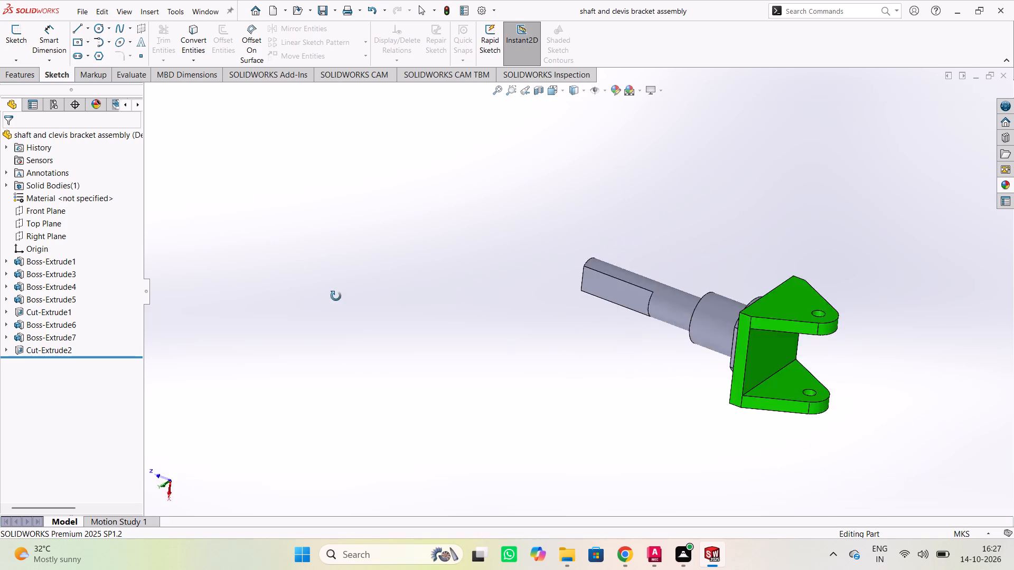
middle_drag(336, 296, 567, 283)
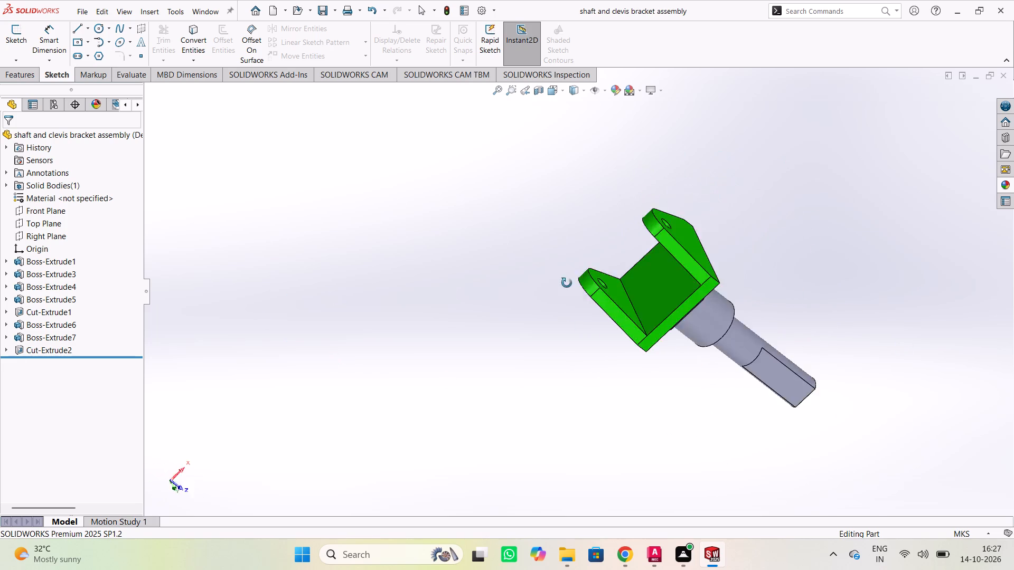
middle_drag(567, 283, 855, 438)
middle_drag(539, 262, 539, 268)
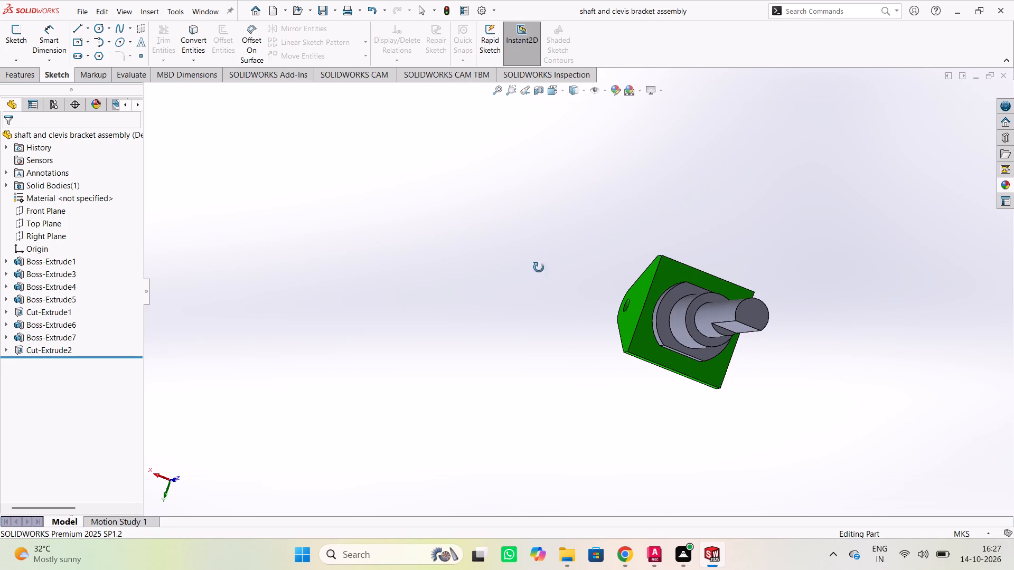
middle_drag(539, 268, 821, 411)
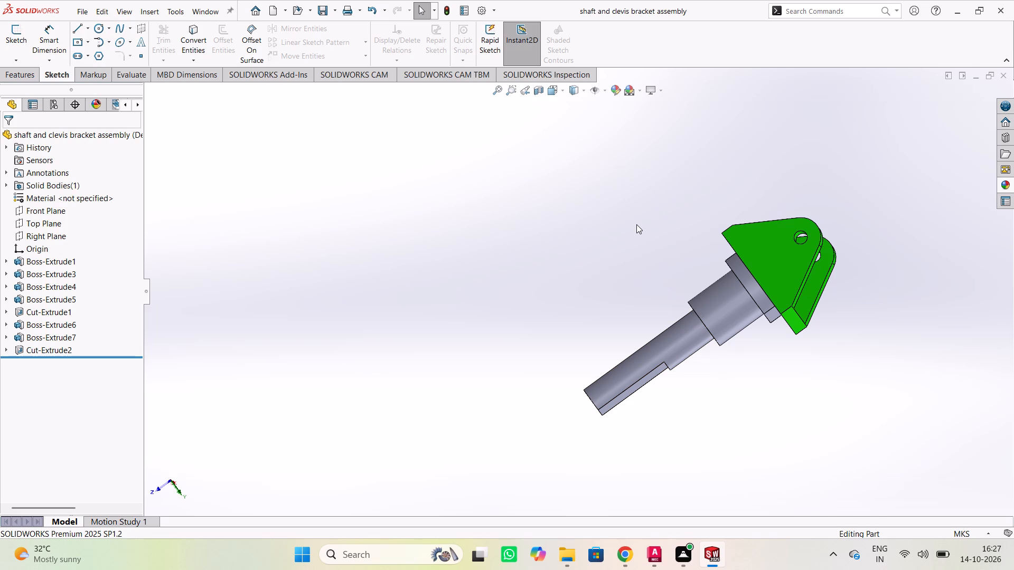
middle_drag(639, 243, 752, 279)
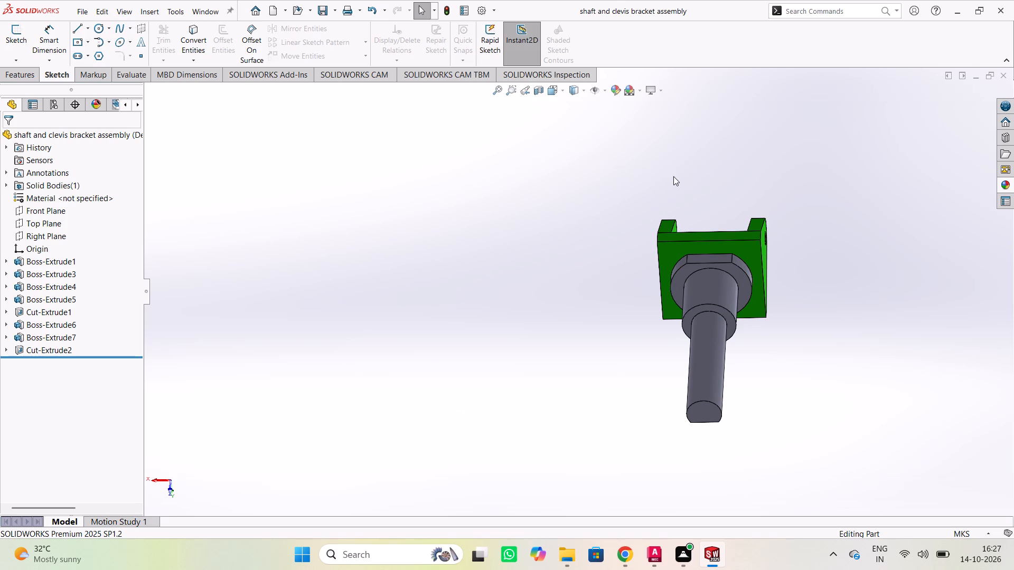
scroll(801, 163, down, 1)
Examine the part end-on and with the shaft upright, checking the D-shaped end, stepped shaft, collar flats and clevis lugs.
middle_drag(801, 163, 456, 370)
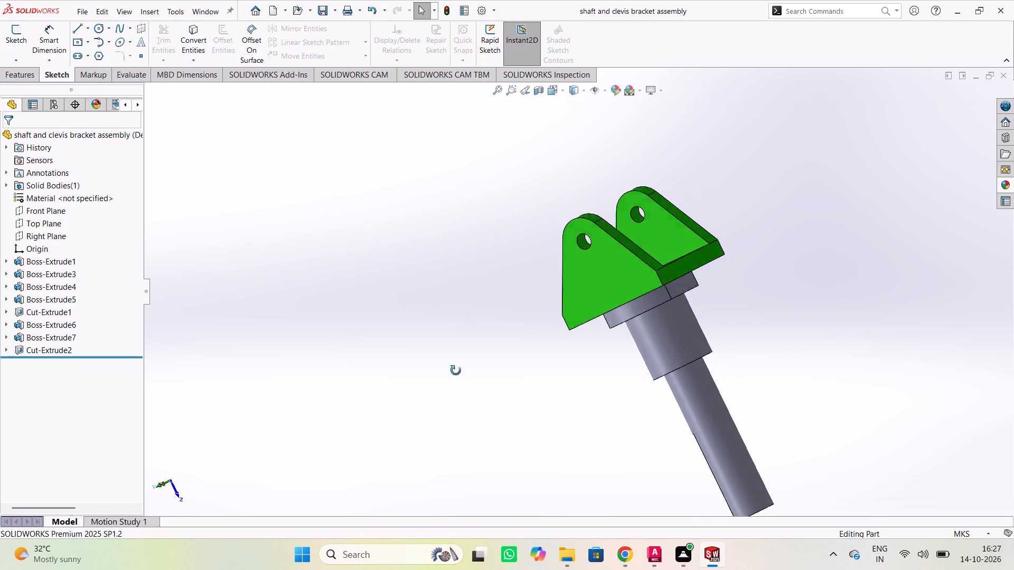
middle_drag(456, 370, 776, 329)
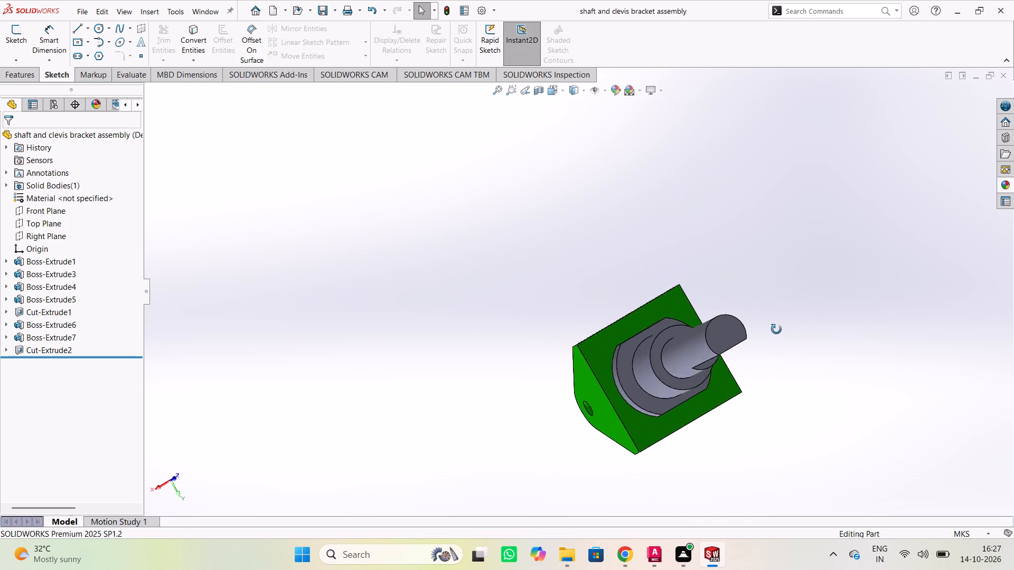
middle_drag(776, 329, 372, 381)
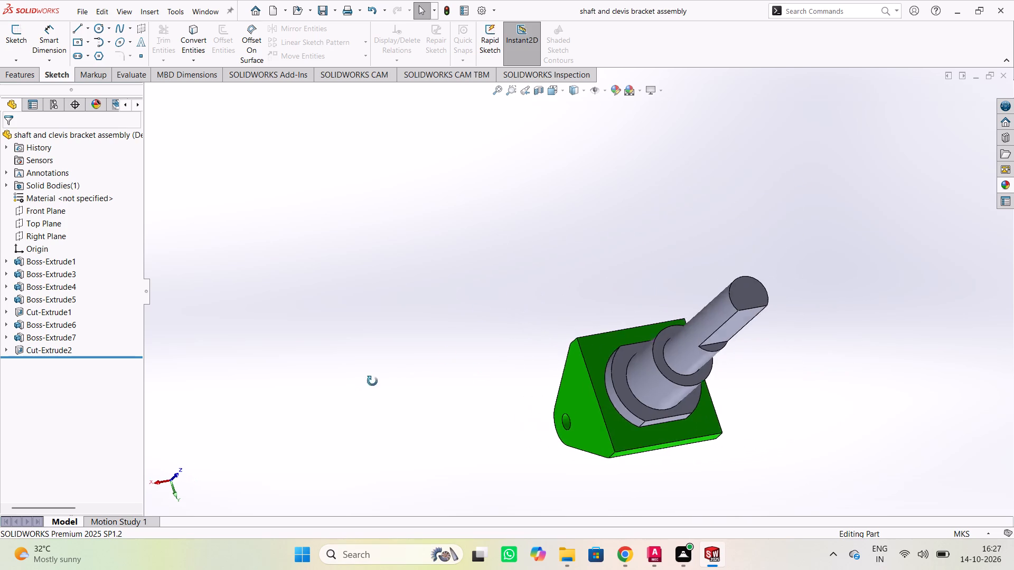
middle_drag(372, 381, 745, 435)
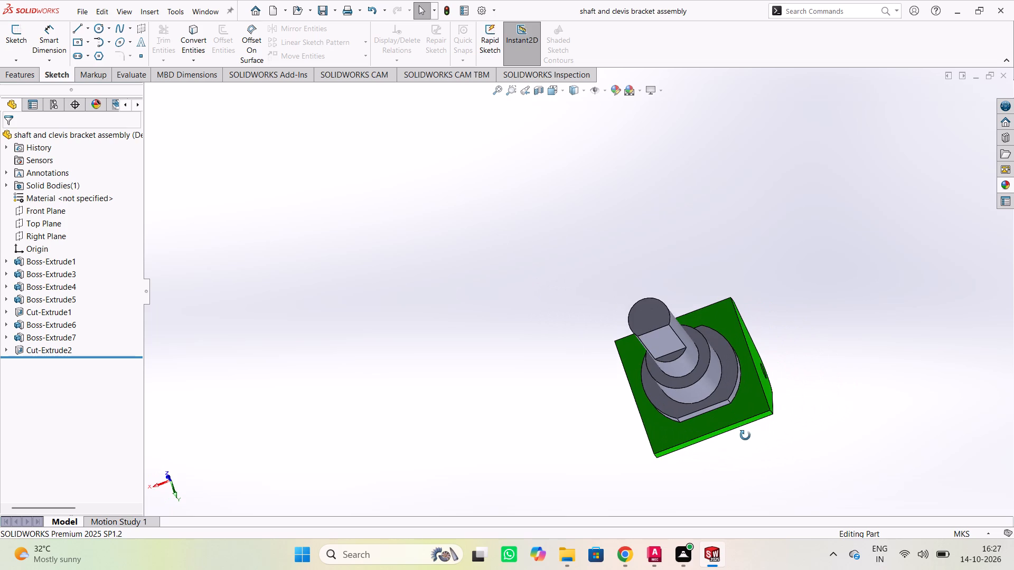
middle_drag(745, 435, 757, 460)
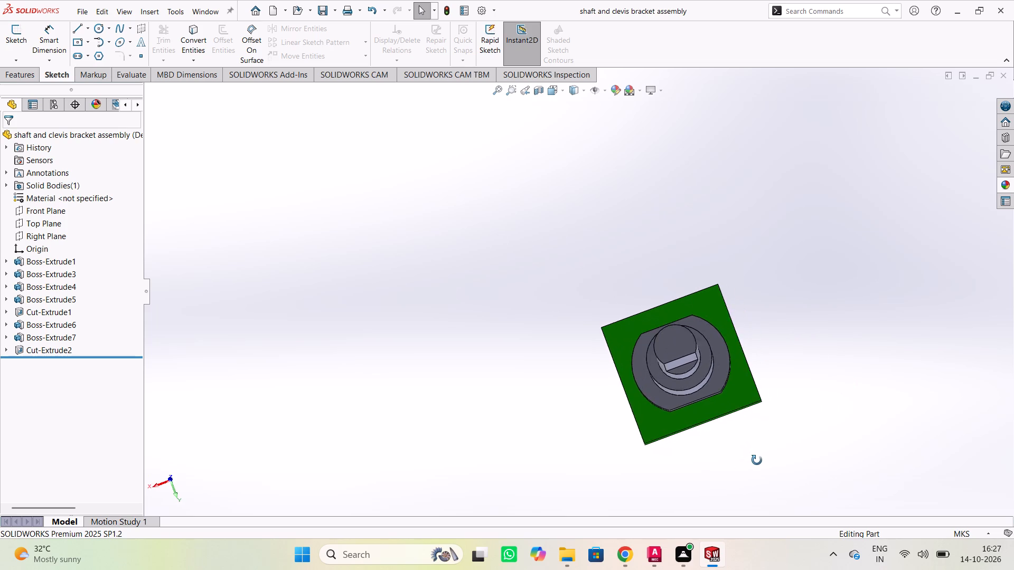
middle_drag(757, 460, 771, 467)
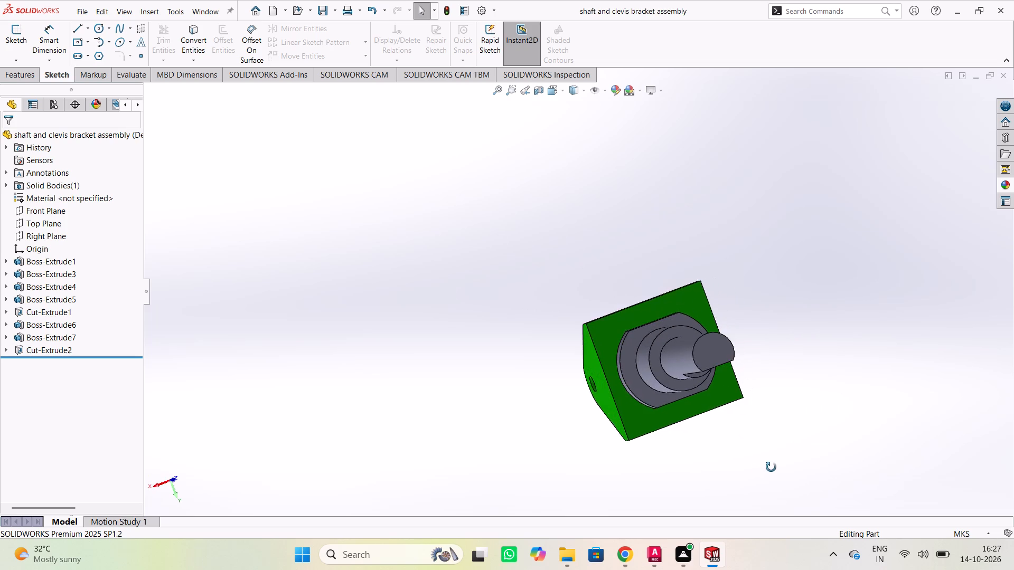
middle_drag(771, 467, 739, 216)
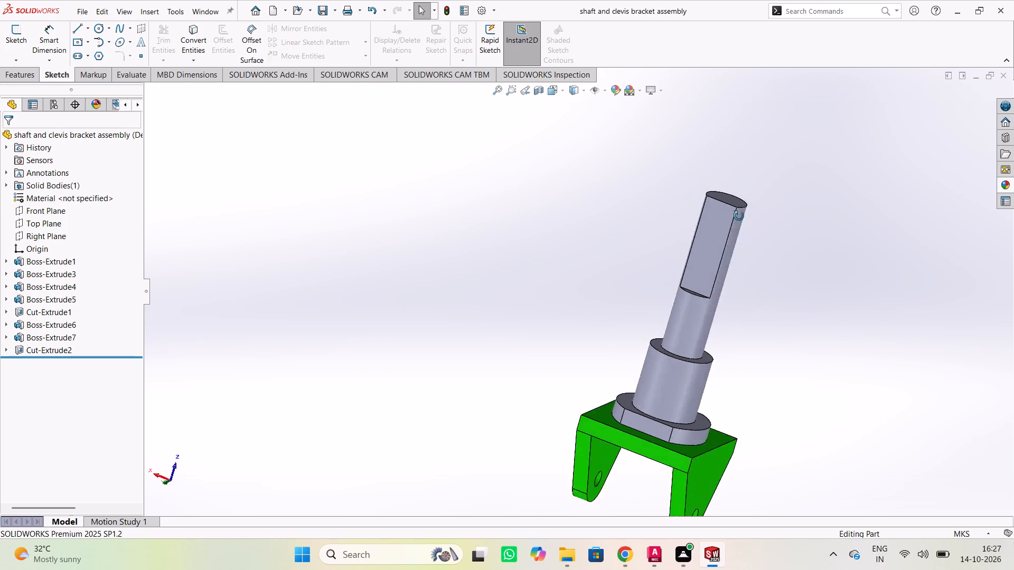
middle_drag(739, 216, 488, 268)
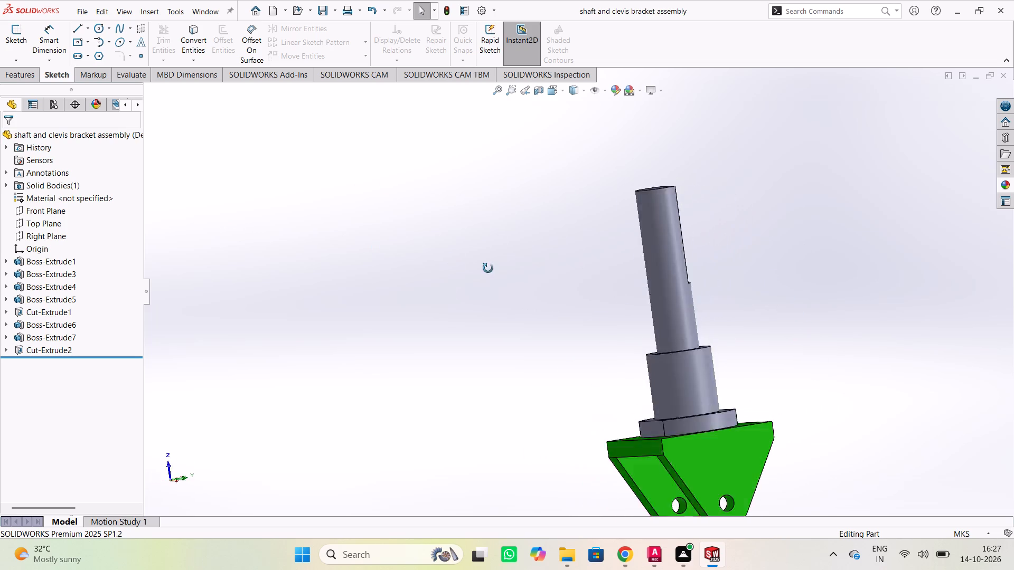
middle_drag(488, 268, 11, 280)
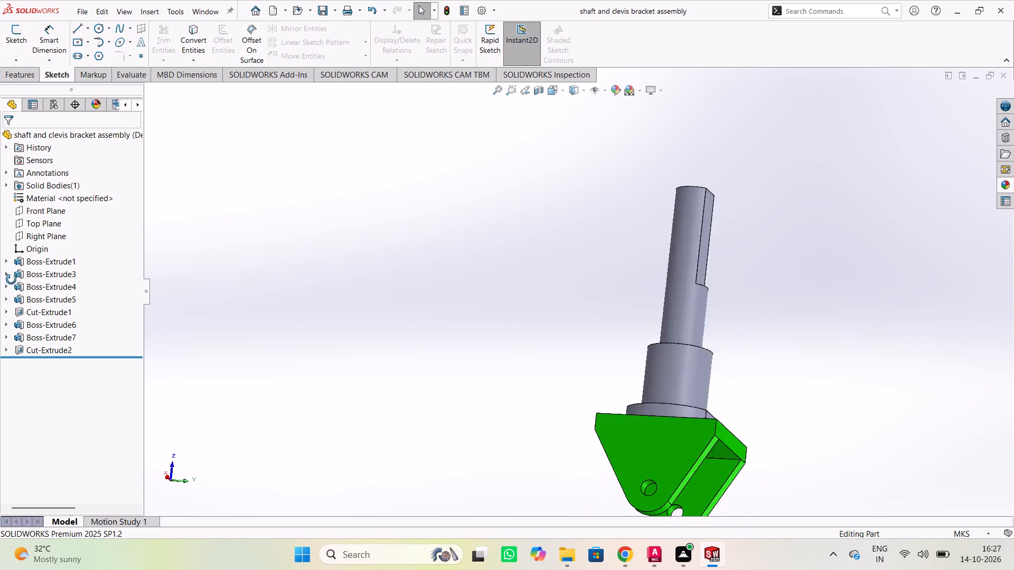
middle_drag(11, 280, 673, 381)
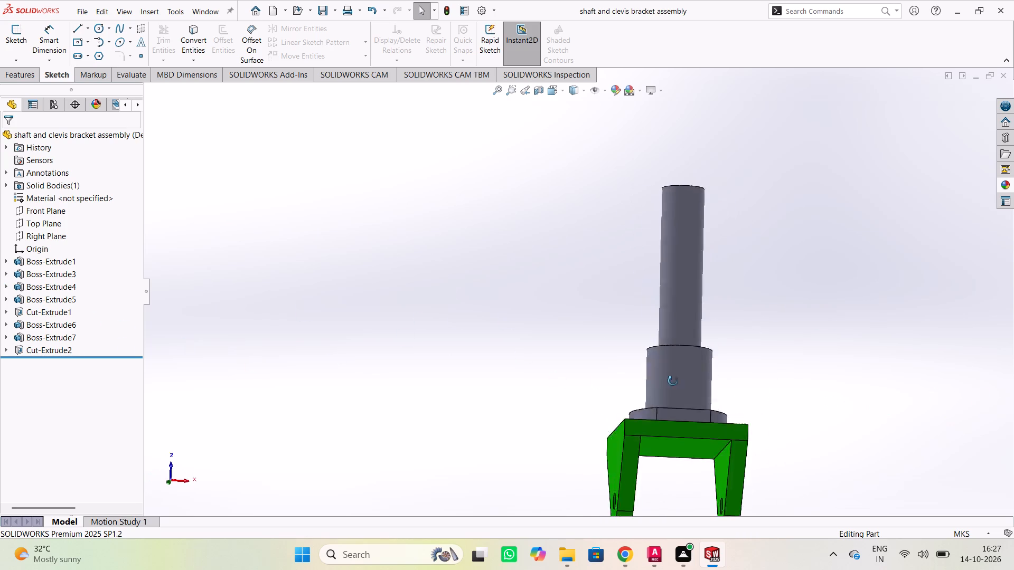
middle_drag(673, 381, 680, 389)
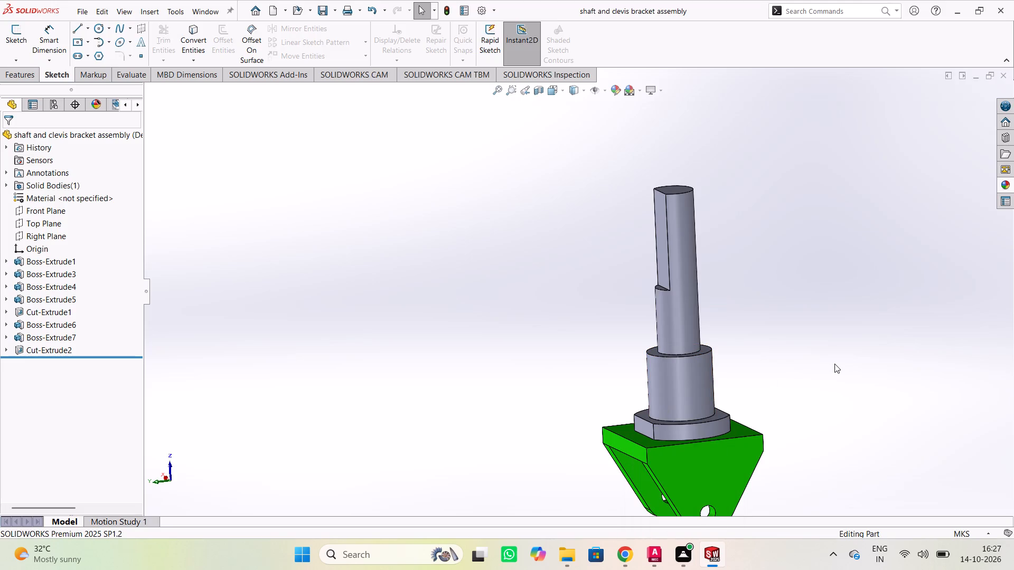
Examine the part upright and end-on, checking the clevis lugs, shaft flat, square base plate and collar flats.
middle_drag(834, 364, 705, 417)
scroll(705, 417, up, 1)
middle_drag(804, 326, 734, 401)
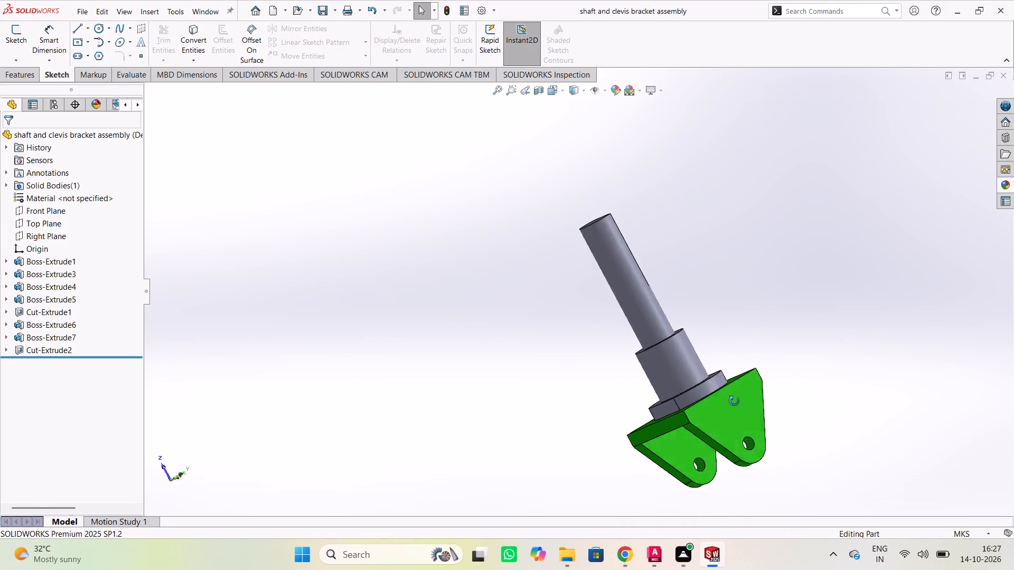
middle_drag(734, 401, 714, 431)
scroll(714, 432, down, 1)
middle_drag(851, 290, 749, 408)
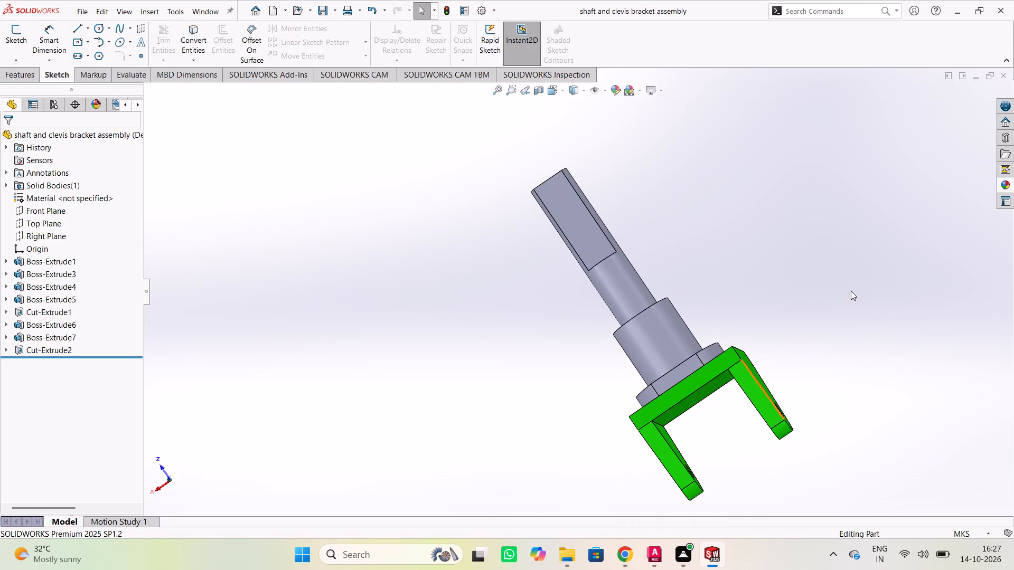
middle_drag(851, 294, 754, 450)
middle_drag(778, 211, 677, 315)
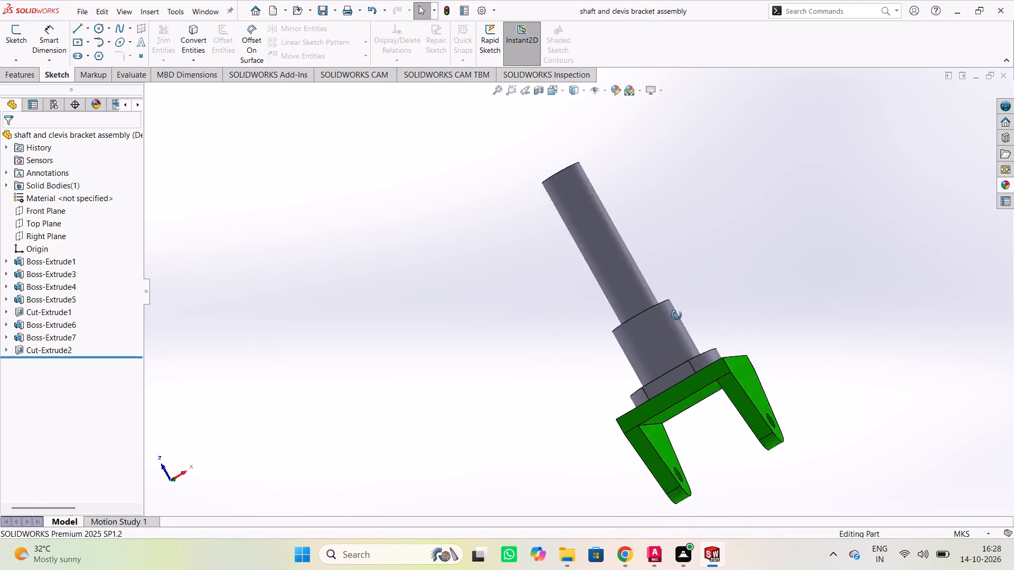
middle_drag(677, 315, 989, 440)
middle_drag(699, 139, 754, 355)
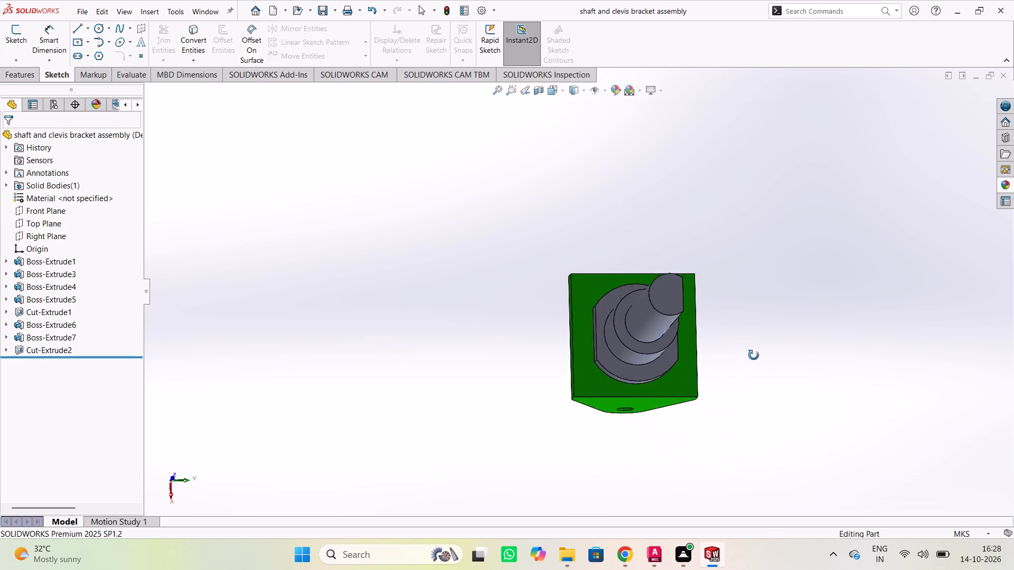
middle_drag(754, 355, 741, 385)
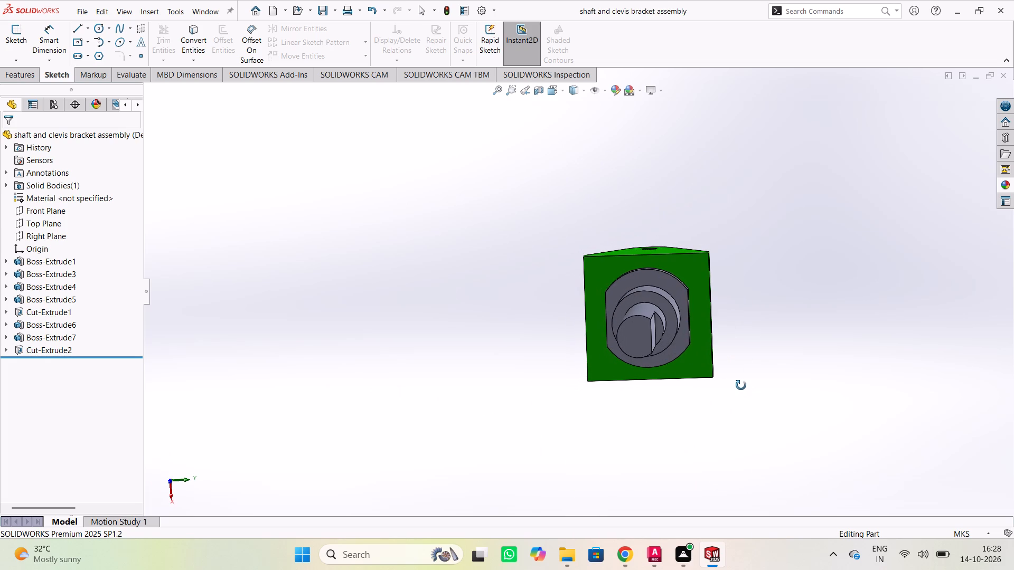
middle_drag(741, 385, 743, 386)
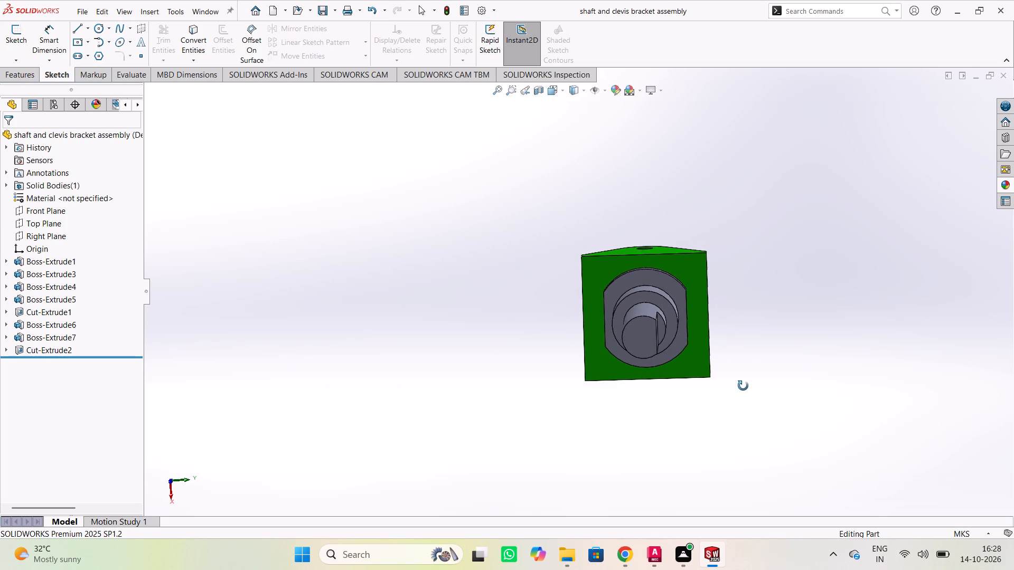
middle_drag(743, 386, 740, 377)
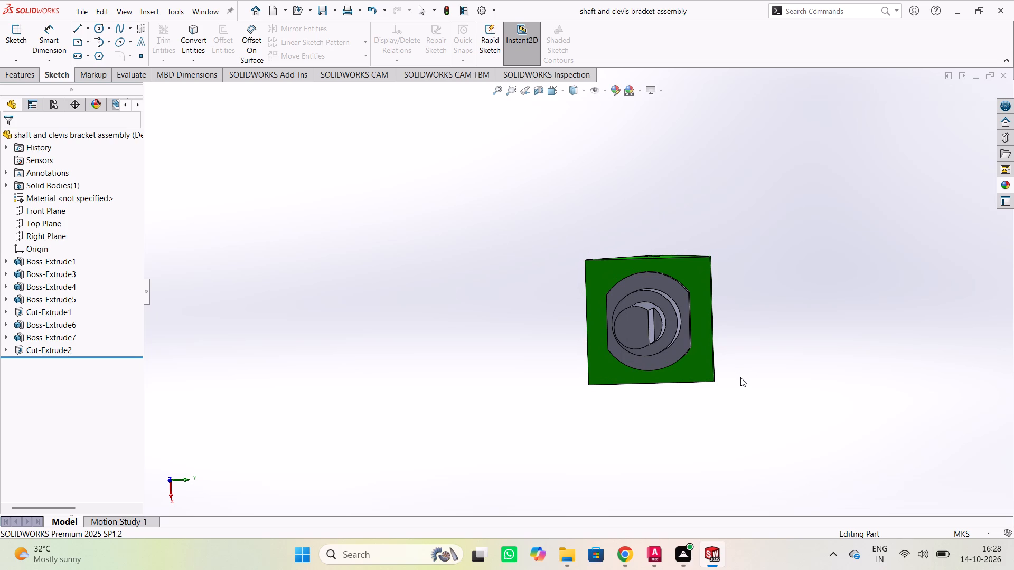
Examine the whole part from oblique angles on both sides, checking the clevis interior, pin holes, collar and stepped shaft.
middle_drag(771, 255, 634, 362)
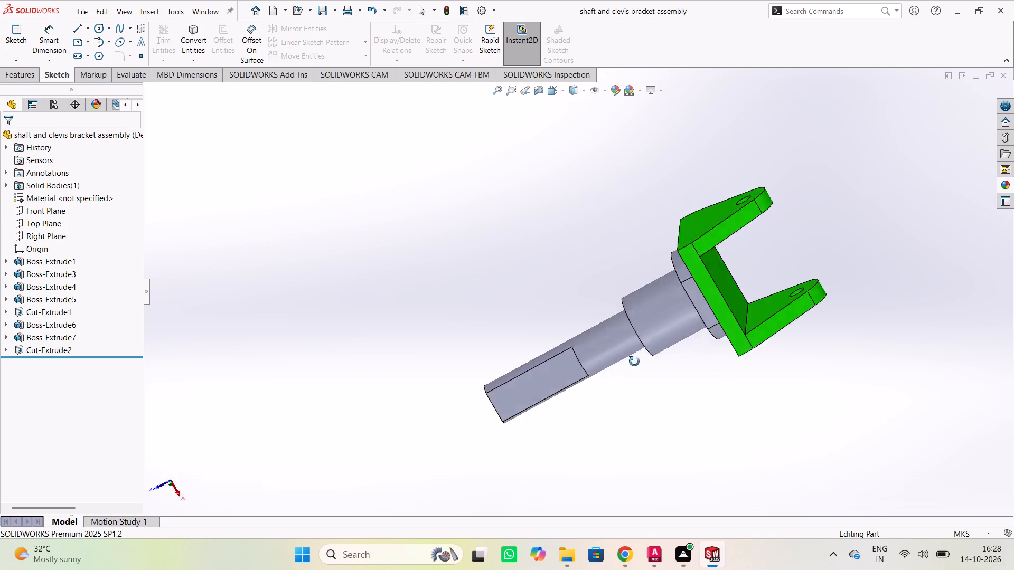
middle_drag(634, 362, 857, 497)
middle_drag(802, 475, 793, 469)
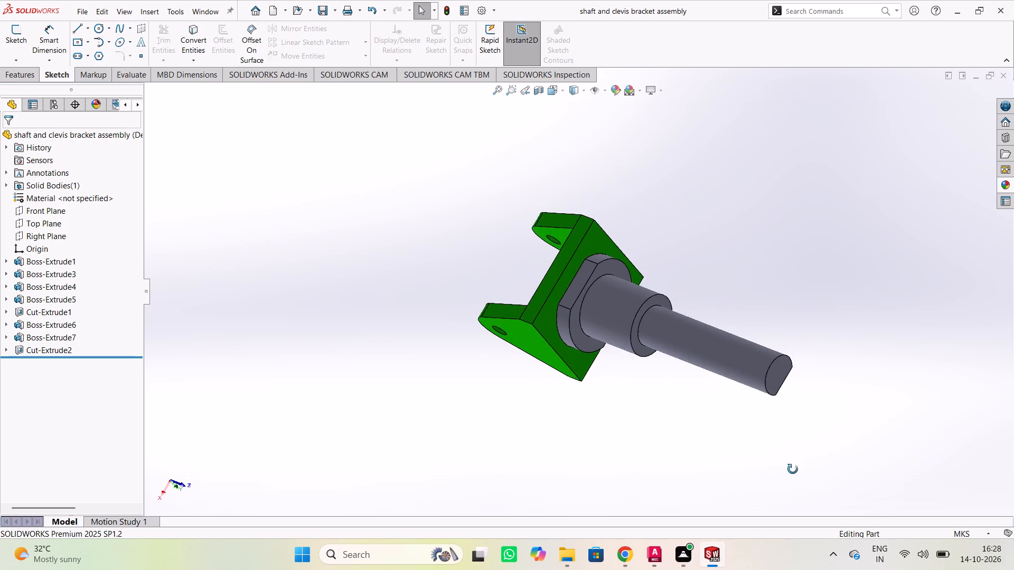
middle_drag(793, 469, 782, 450)
scroll(767, 443, down, 2)
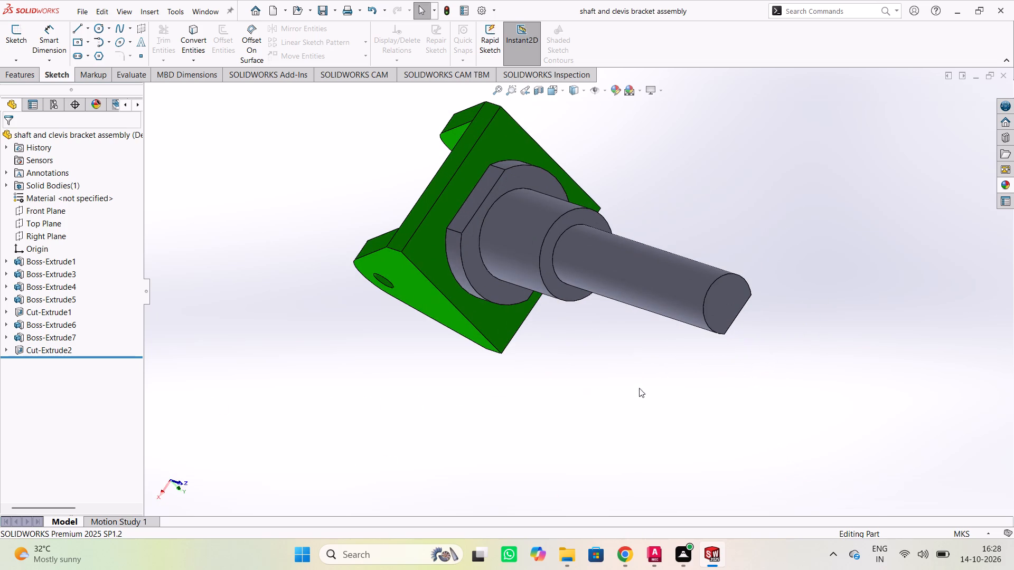
scroll(558, 374, up, 1)
middle_drag(558, 374, 655, 406)
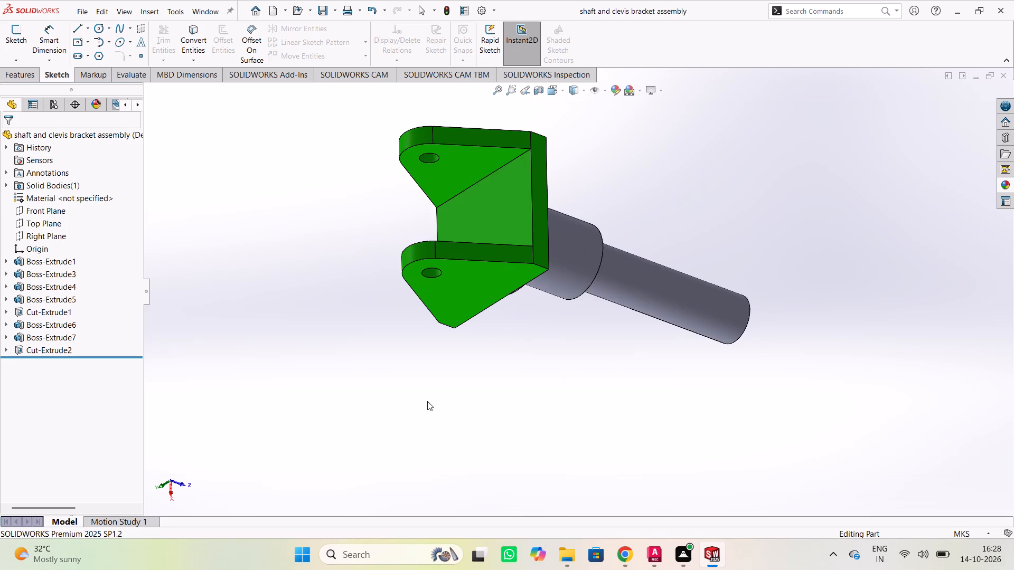
middle_drag(425, 401, 720, 442)
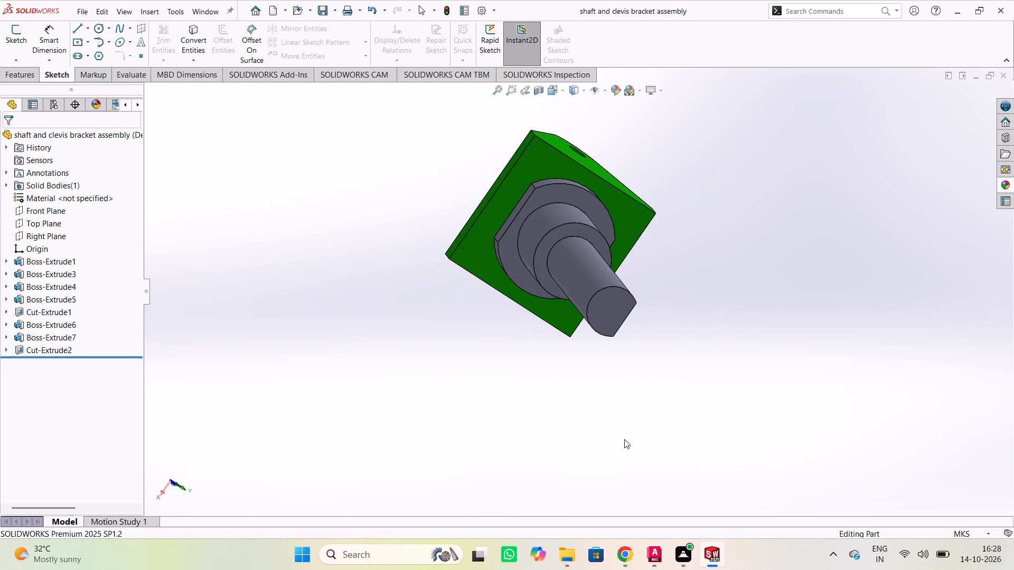
middle_drag(422, 366, 735, 440)
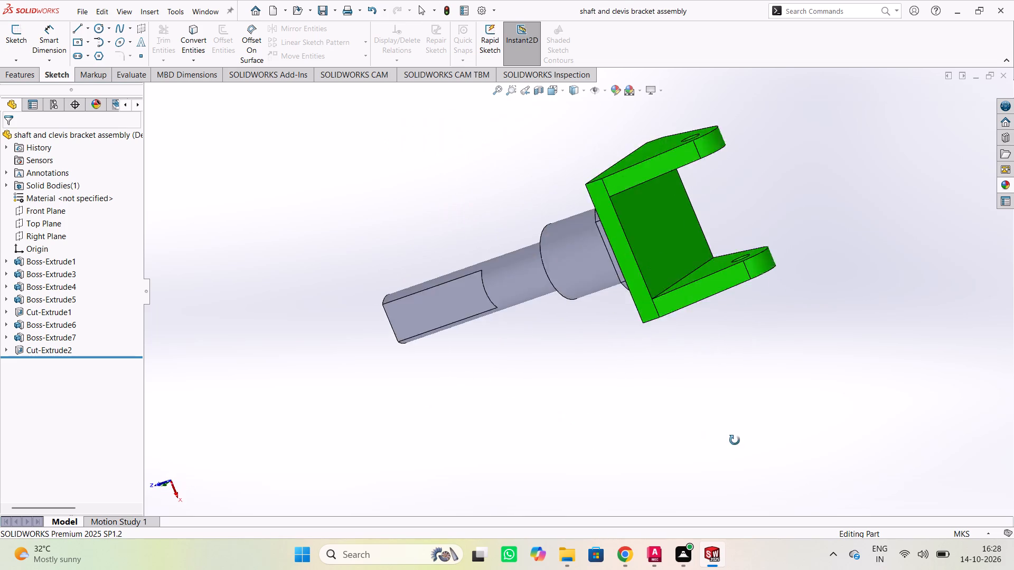
middle_drag(735, 440, 735, 440)
middle_drag(473, 417, 746, 444)
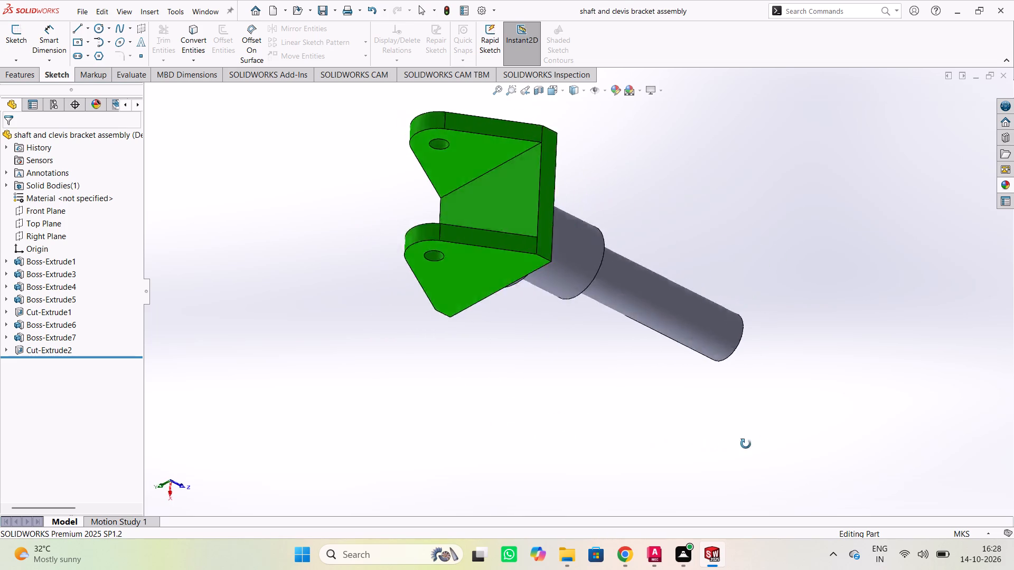
middle_drag(746, 444, 616, 454)
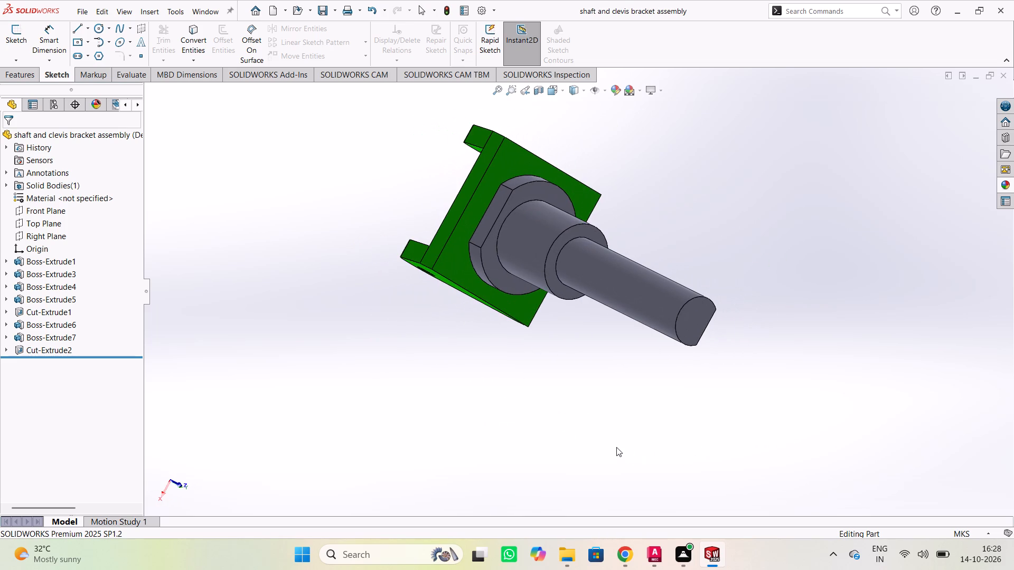
scroll(557, 220, down, 2)
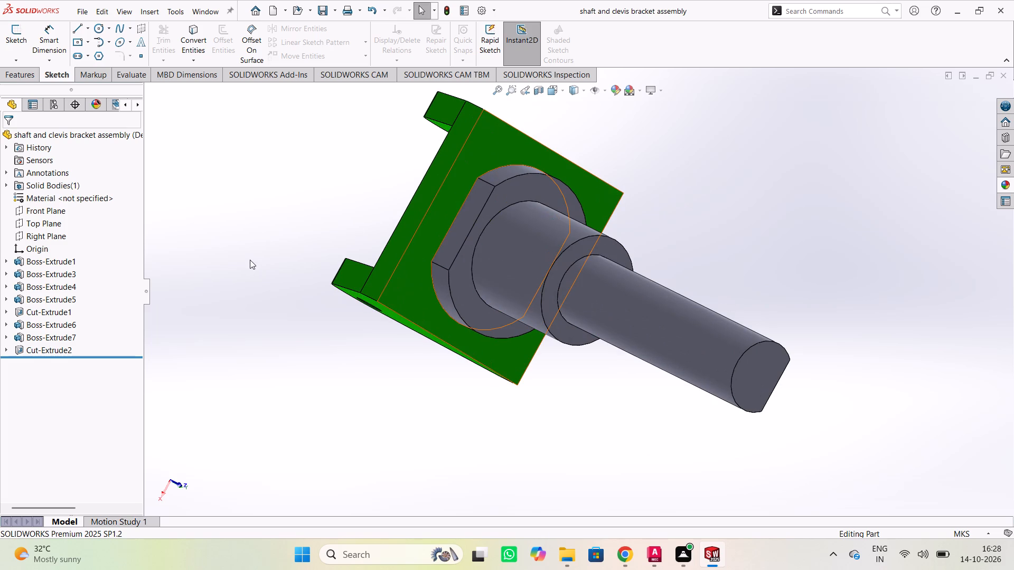
Examine the shaft flat, the diameter steps and the U-shaped clevis opening from the side and from behind the lugs.
middle_drag(250, 260, 525, 384)
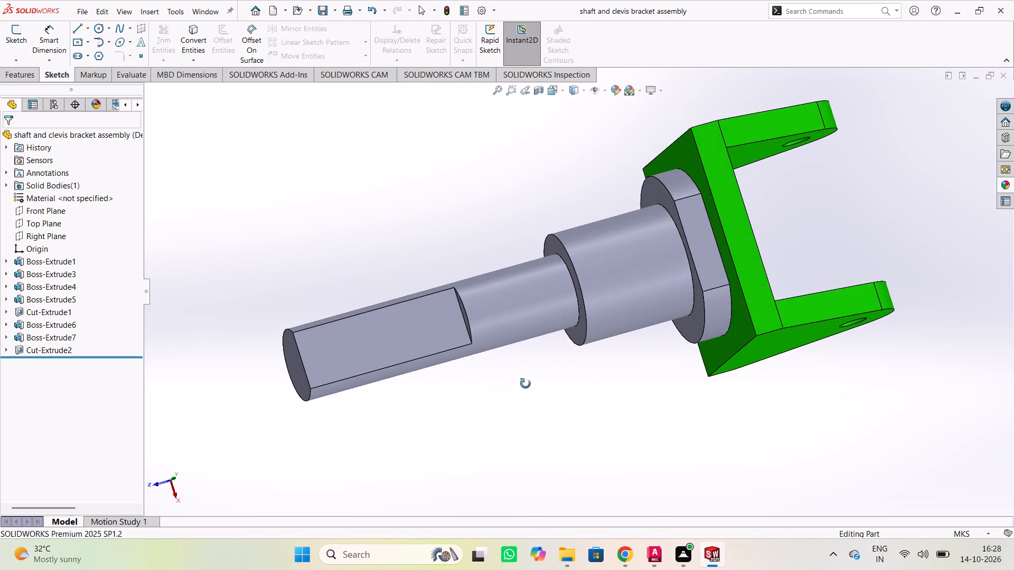
middle_drag(525, 384, 510, 426)
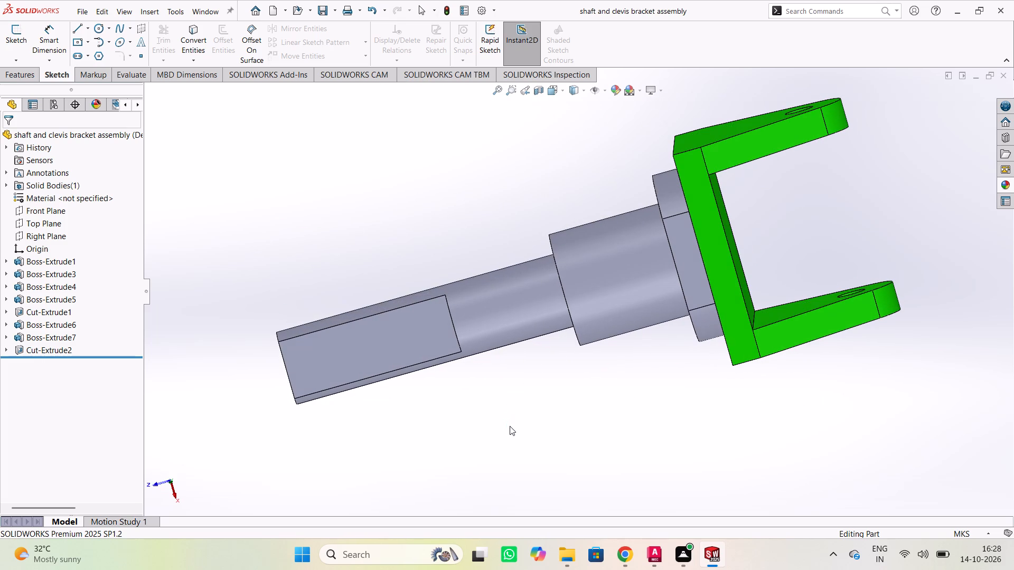
scroll(566, 402, down, 1)
scroll(566, 402, up, 1)
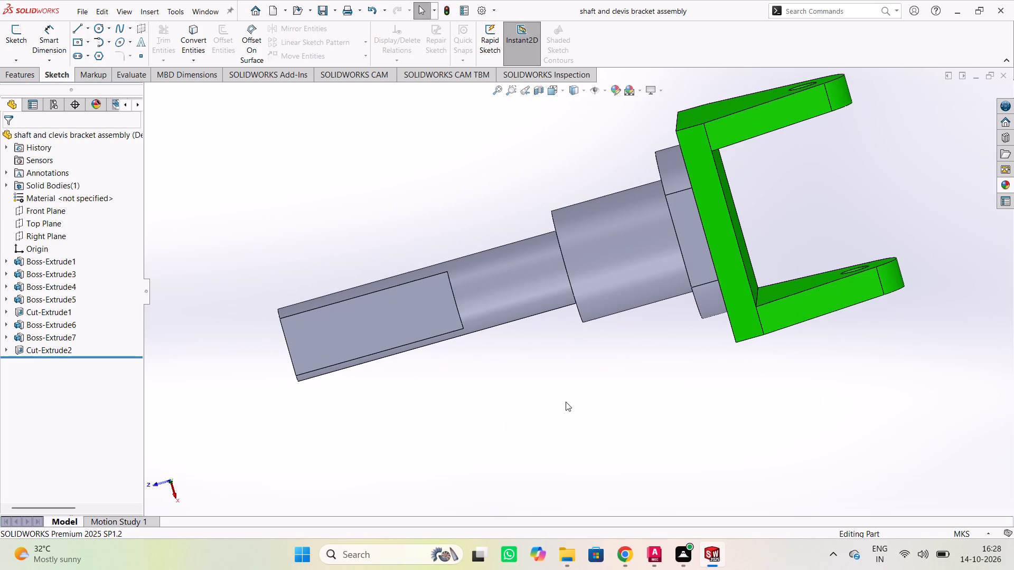
scroll(566, 402, up, 2)
scroll(613, 389, up, 1)
middle_drag(631, 375, 514, 442)
scroll(514, 440, down, 1)
middle_drag(660, 336, 622, 378)
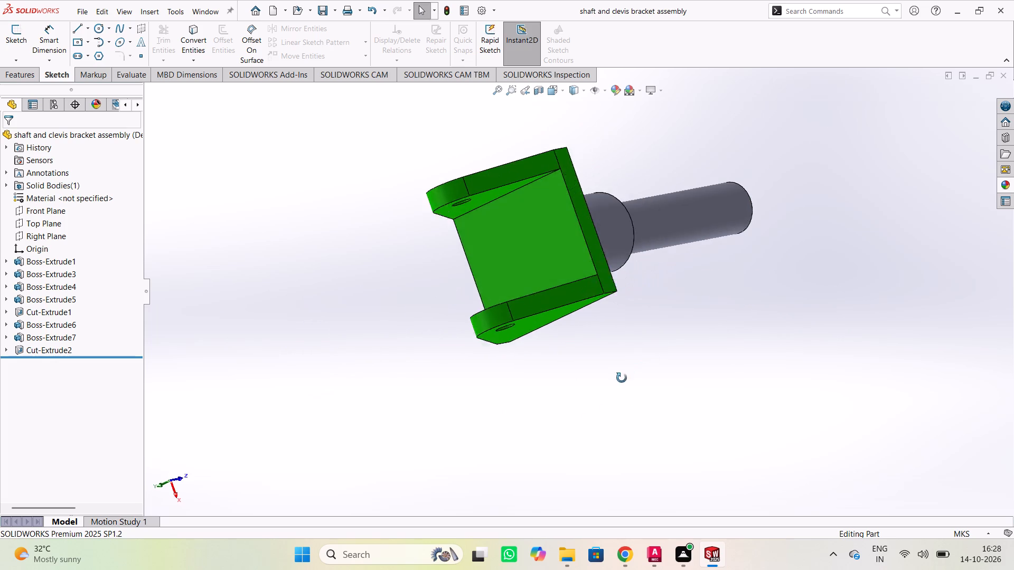
middle_drag(622, 378, 560, 391)
Examine the shaft end-on and close up from the side, checking its flat, shoulders and the flat-sided collar against the base plate.
middle_drag(642, 348, 478, 388)
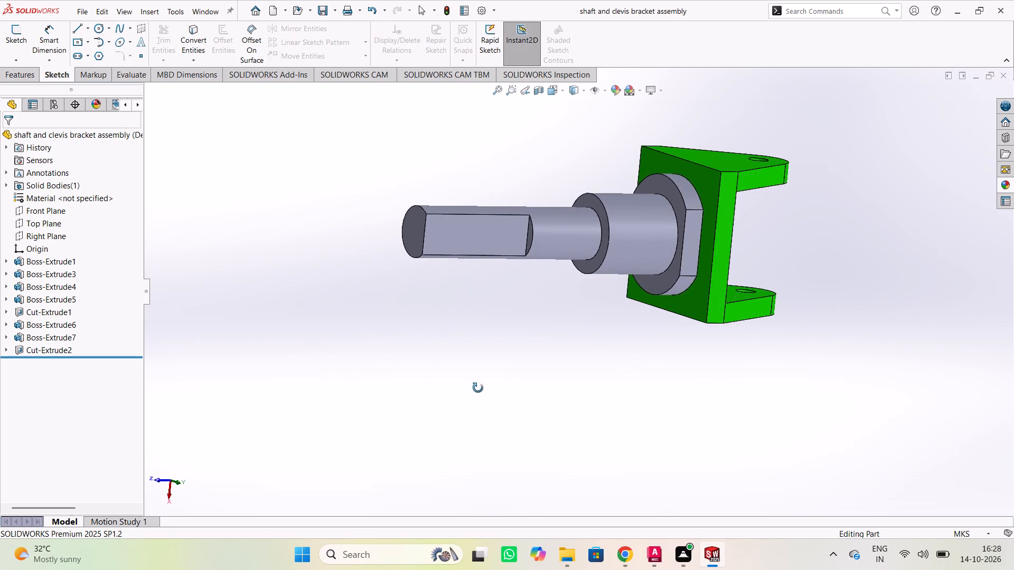
middle_drag(478, 388, 550, 381)
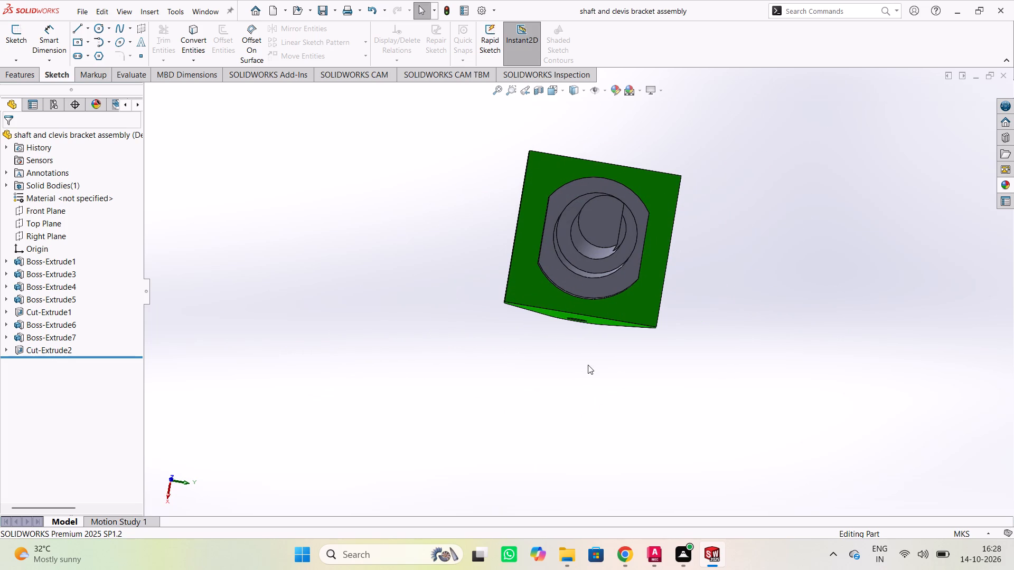
scroll(663, 193, down, 2)
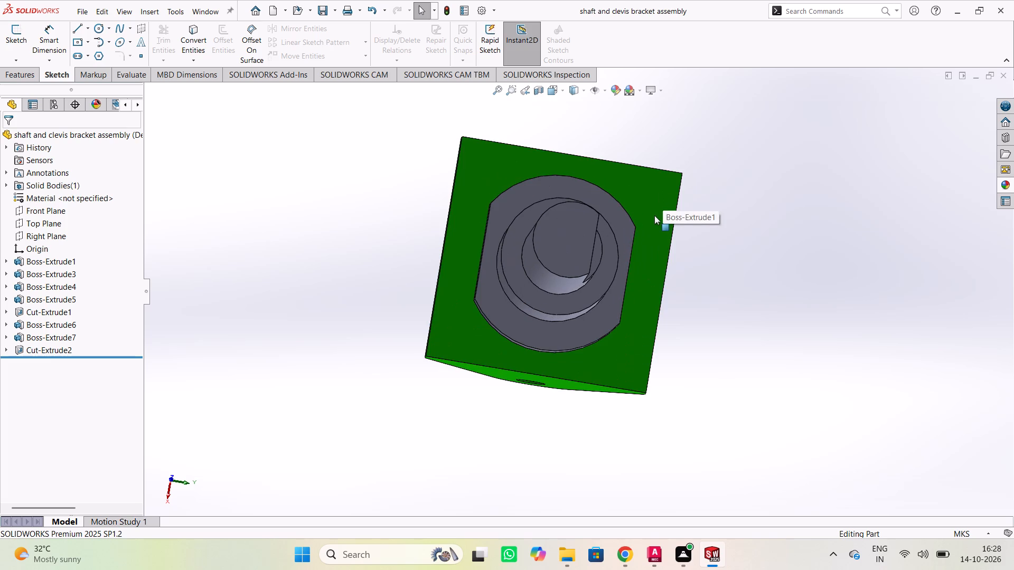
scroll(654, 215, down, 1)
middle_drag(793, 273, 713, 301)
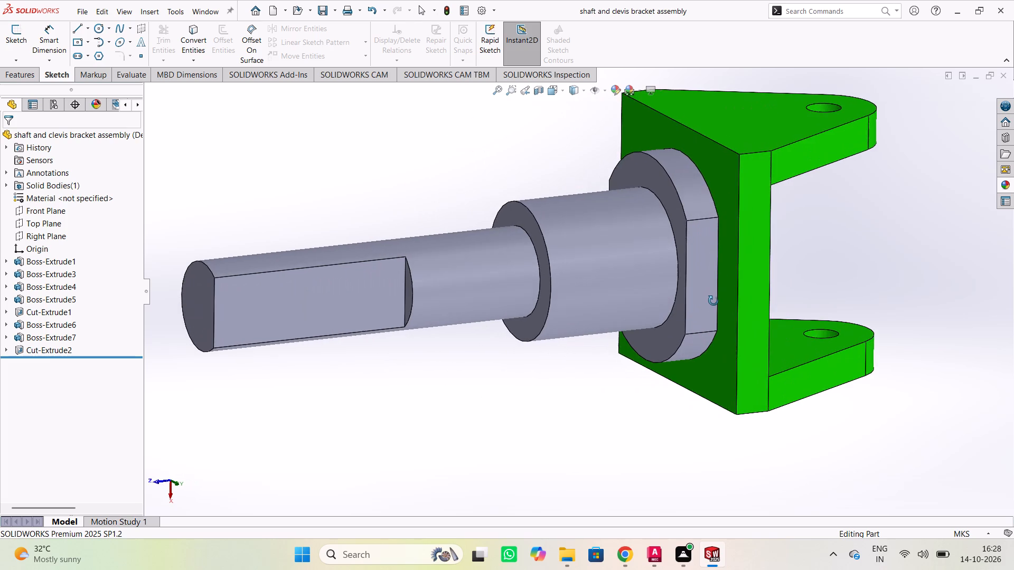
middle_drag(713, 301, 716, 259)
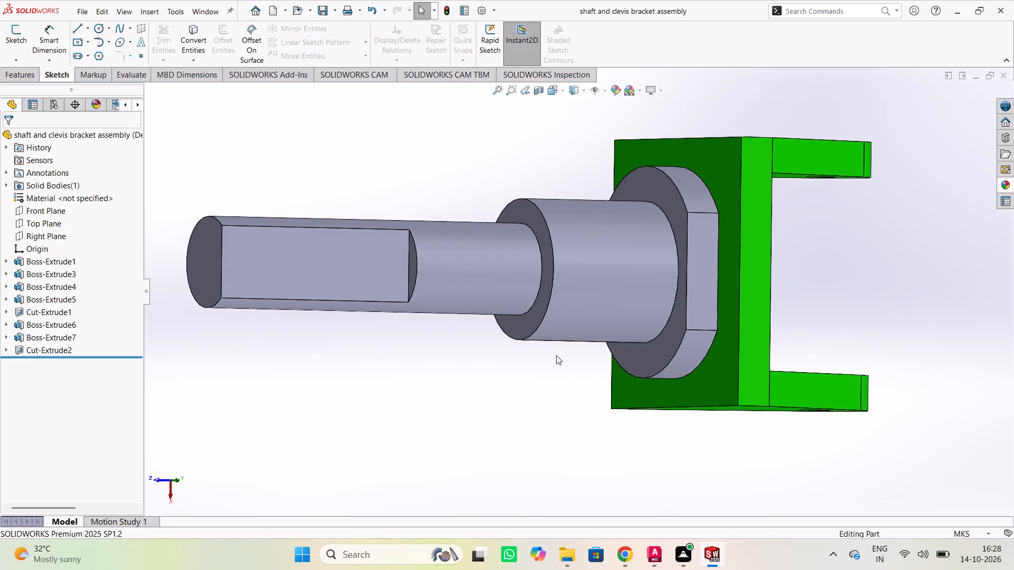
scroll(664, 415, down, 1)
scroll(684, 411, up, 1)
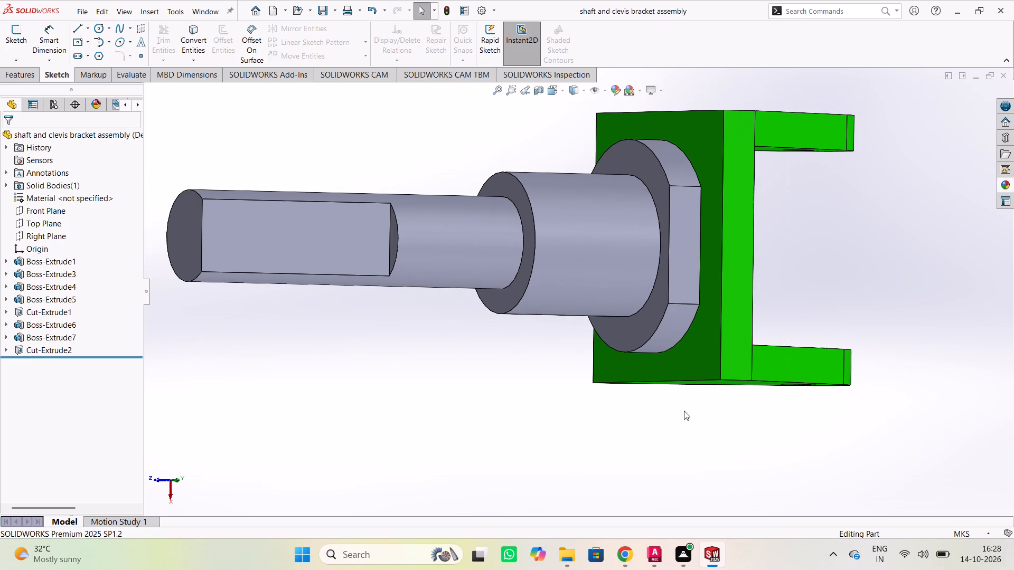
Examine the clevis lugs and pin holes from all around, along with the D-shaped shaft end and its flat close up.
middle_drag(803, 321, 567, 400)
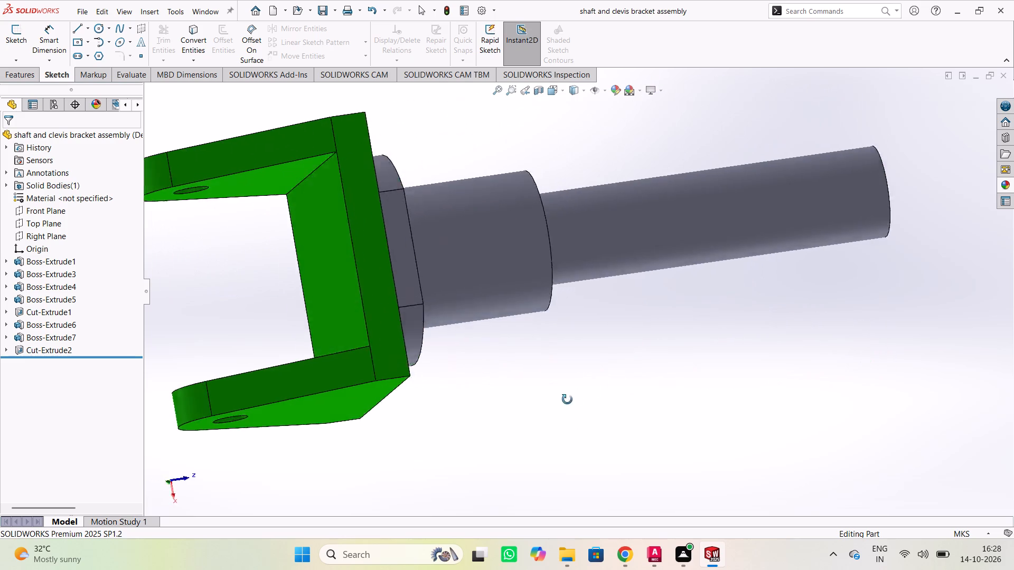
middle_drag(567, 400, 710, 448)
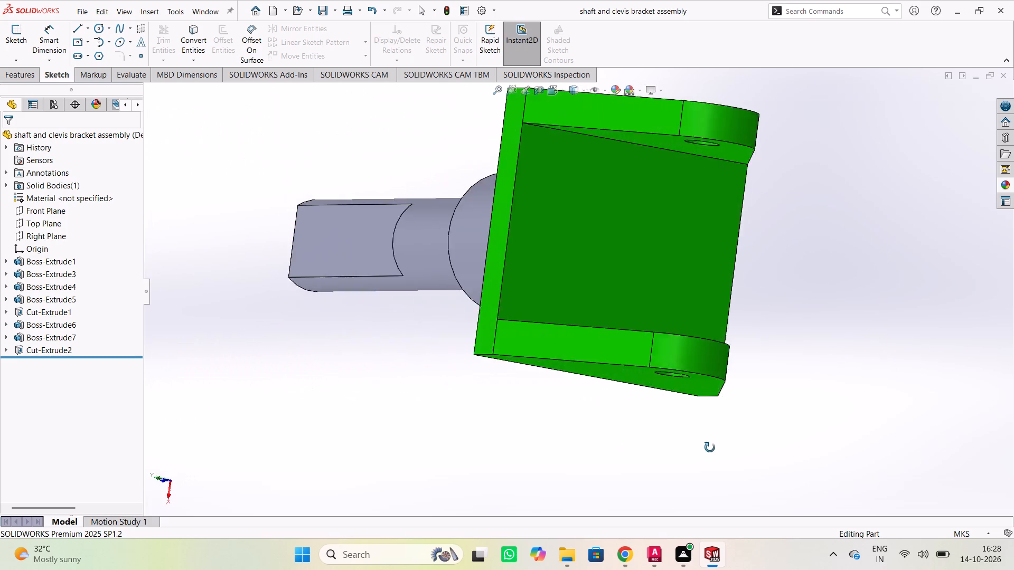
middle_drag(710, 448, 821, 424)
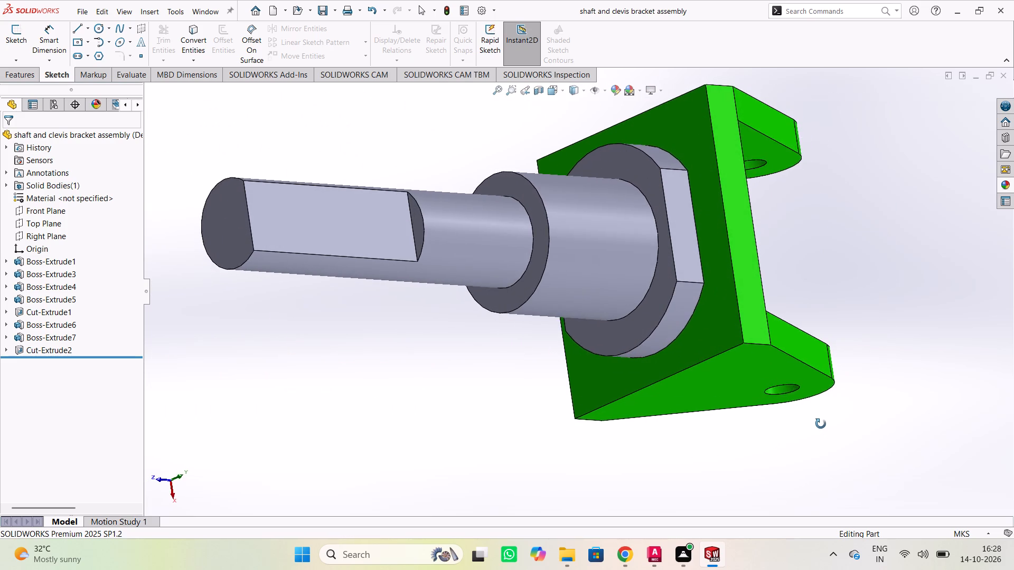
middle_drag(821, 424, 381, 413)
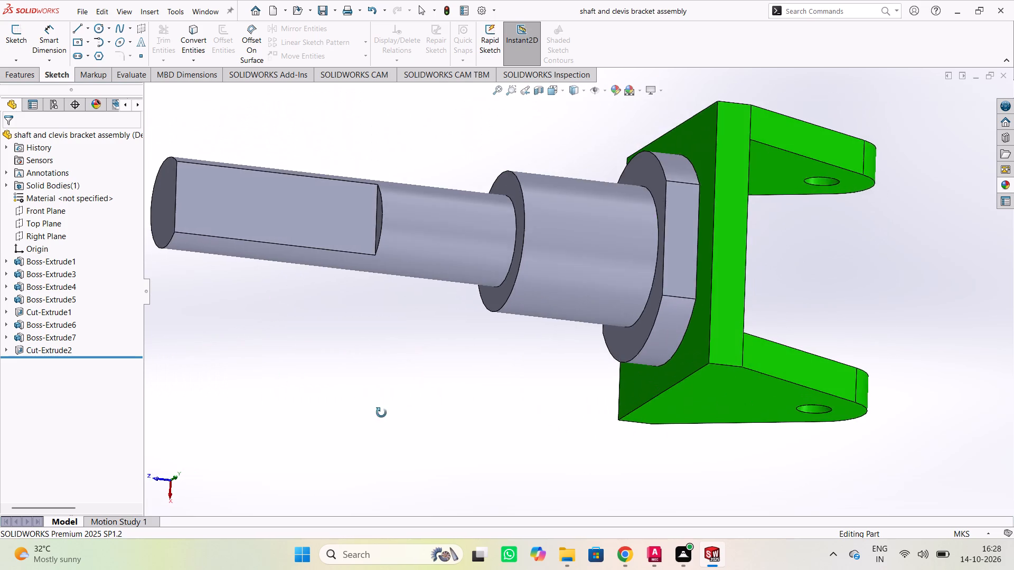
middle_drag(381, 413, 874, 424)
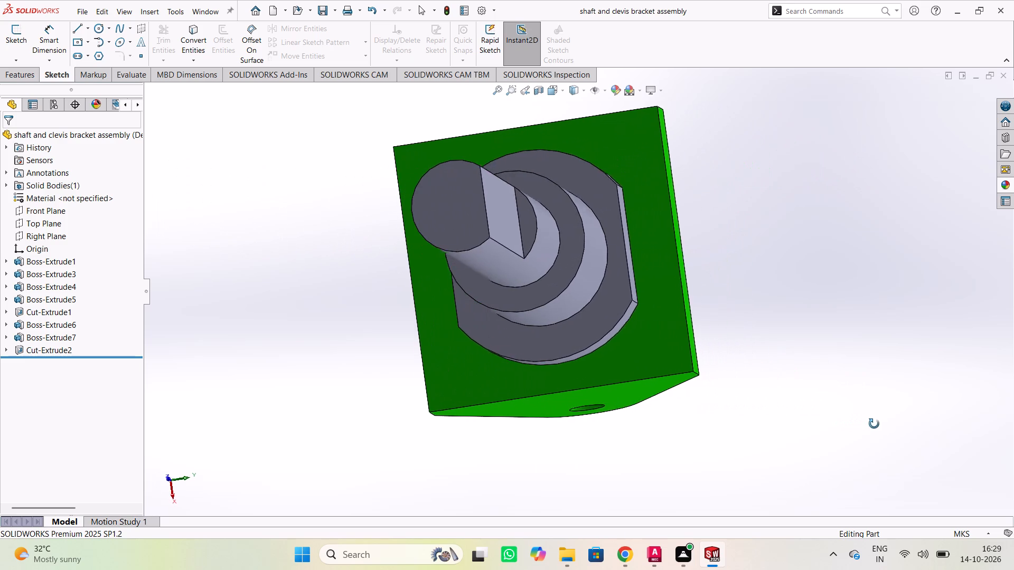
middle_drag(874, 424, 879, 424)
middle_drag(581, 451, 714, 473)
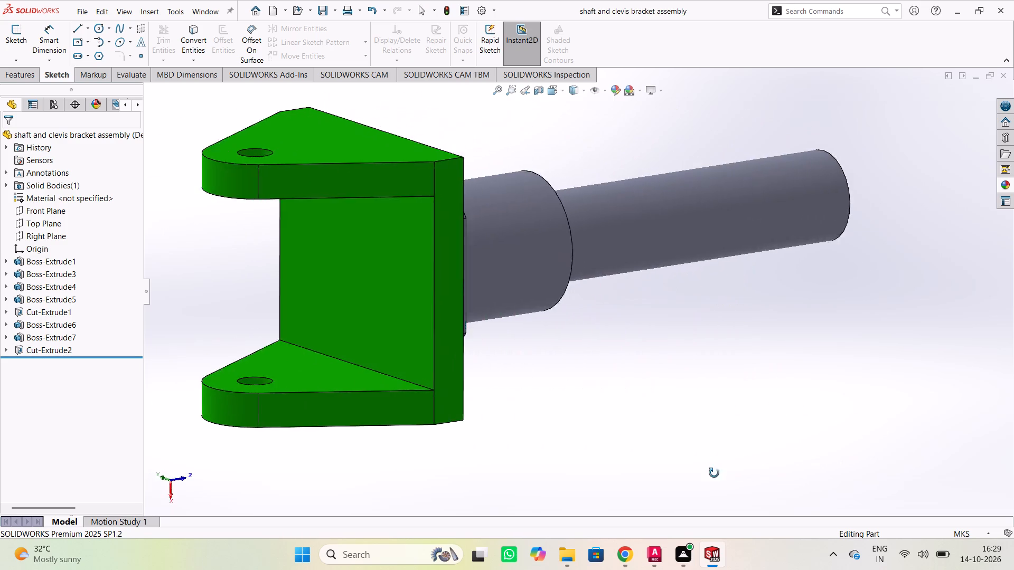
middle_drag(714, 473, 618, 460)
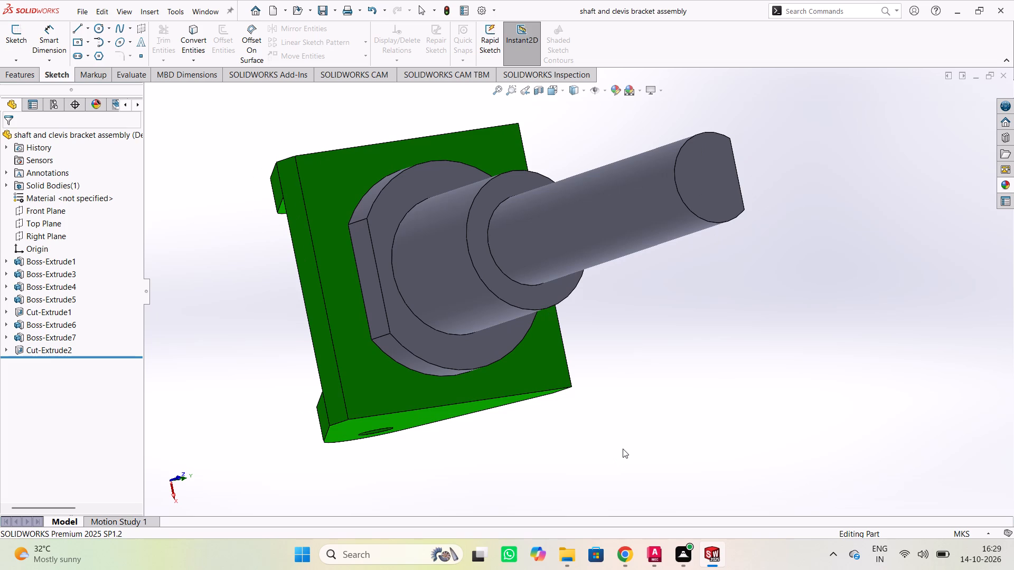
scroll(623, 449, up, 1)
scroll(775, 478, down, 1)
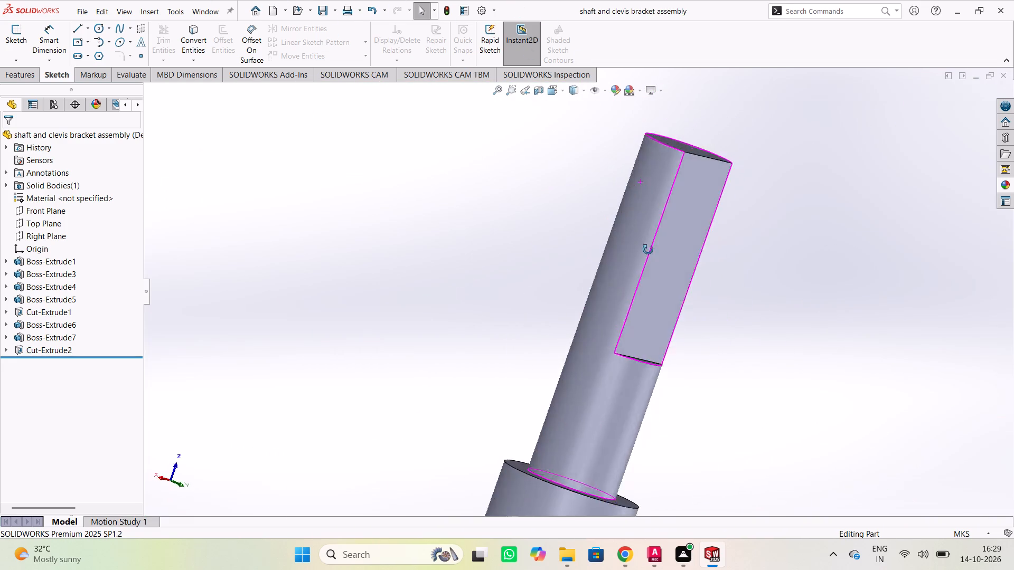
scroll(744, 164, down, 1)
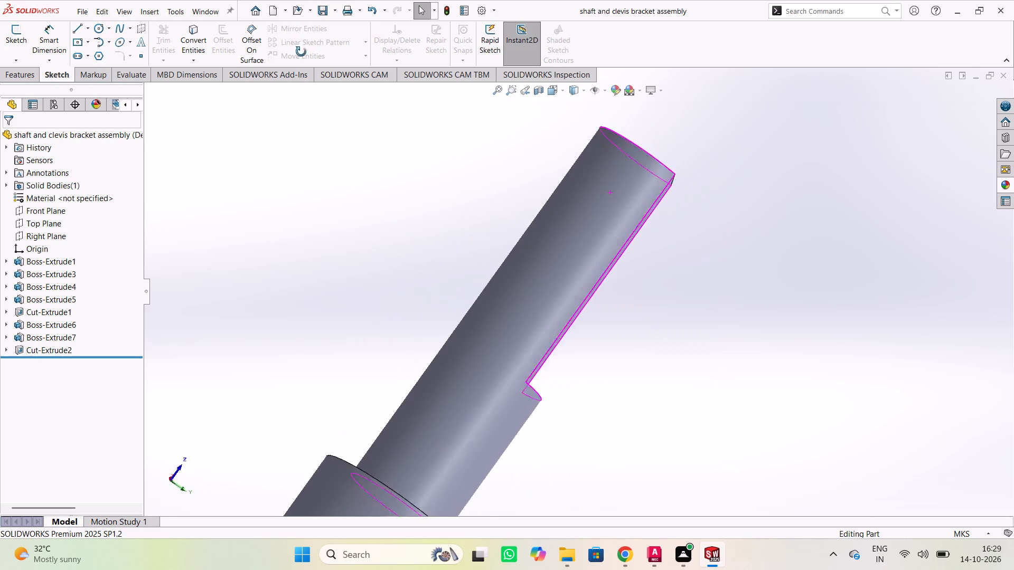
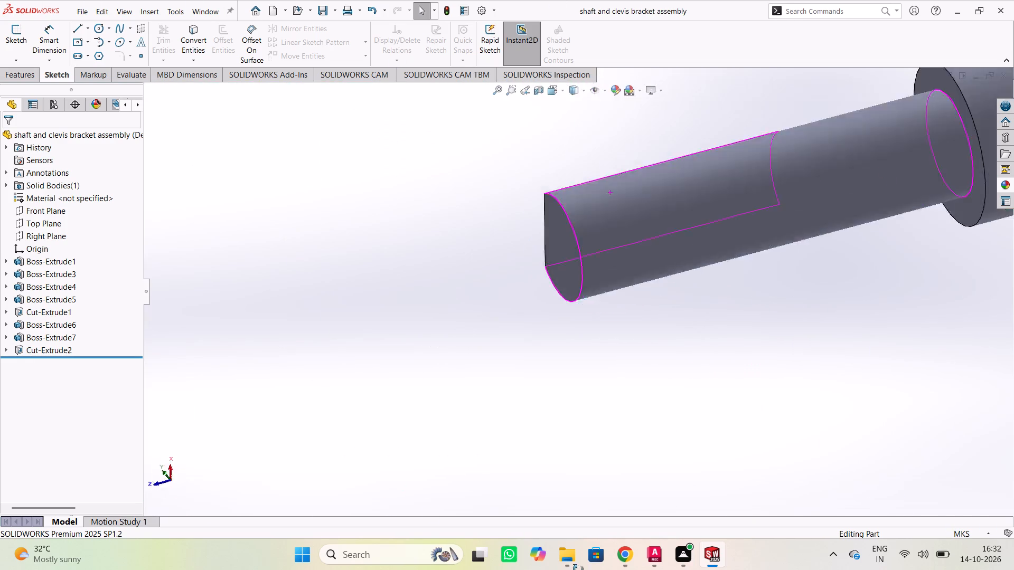
Examine the D-shaped shaft end and its flat, plus the shoulder and flat-sided collar beneath the clevis base plate.
middle_drag(954, 67, 1013, 538)
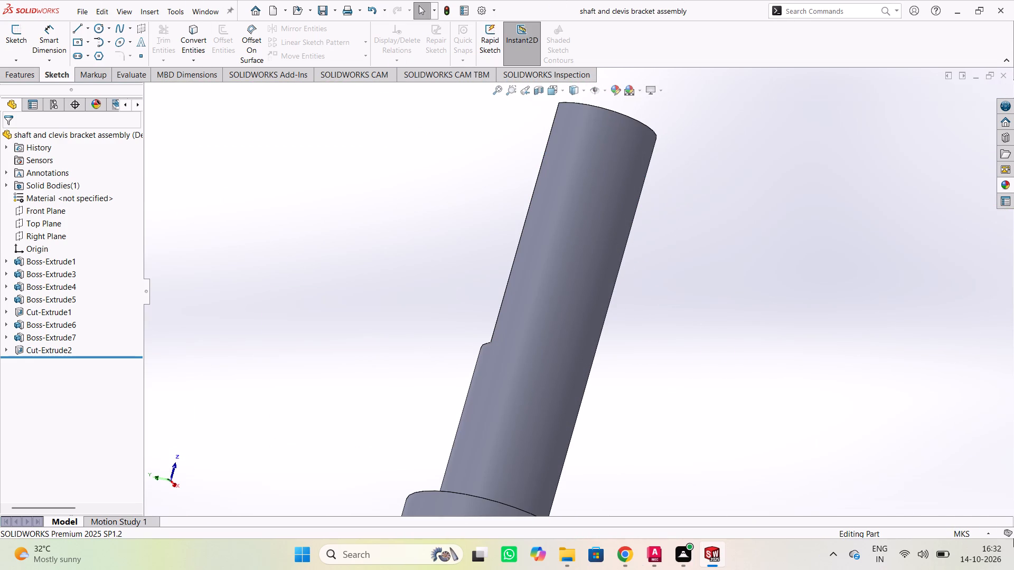
middle_drag(1013, 538, 877, 515)
middle_drag(778, 331, 213, 134)
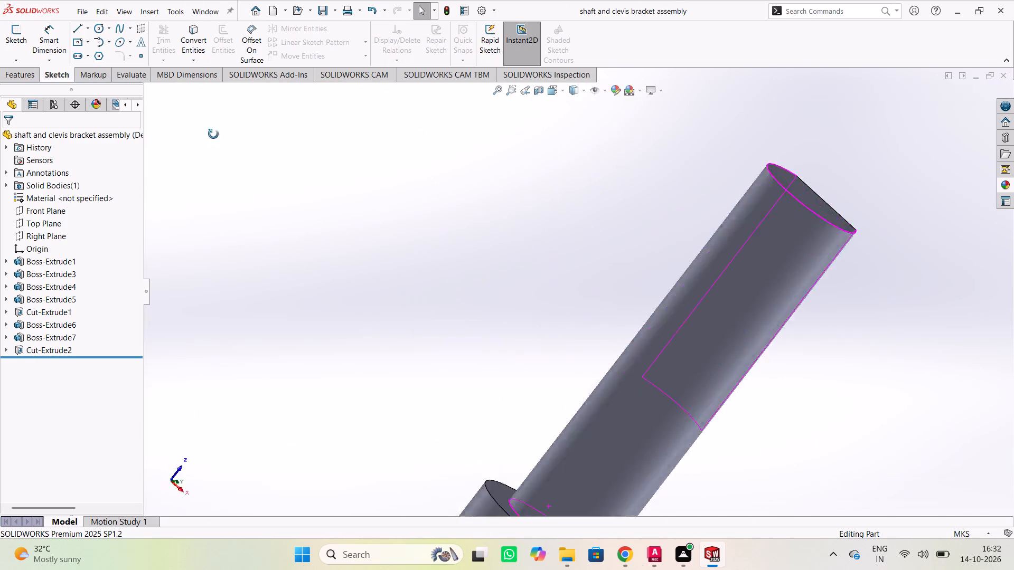
middle_drag(213, 134, 543, 248)
middle_drag(563, 298, 699, 253)
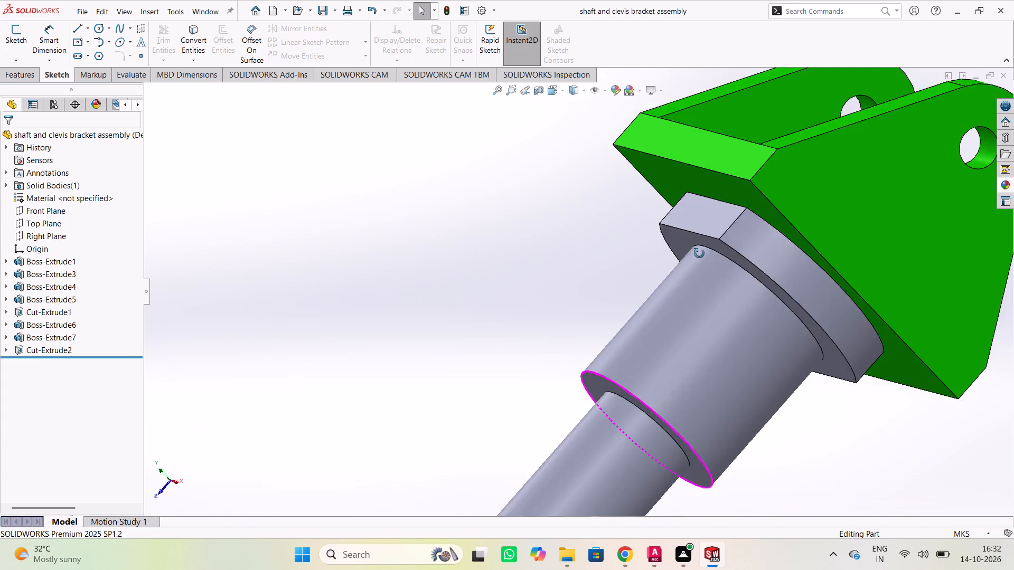
middle_drag(699, 253, 596, 208)
scroll(606, 317, up, 1)
middle_click(576, 165)
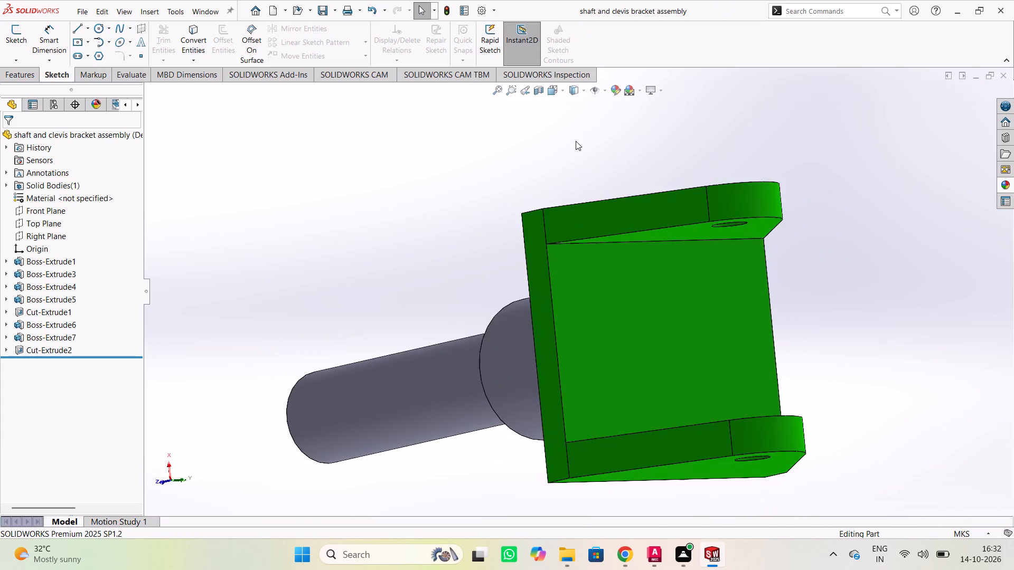
Examine the clevis interior, both lugs, the stepped shaft and the collar from several oblique angles around the part.
middle_drag(570, 108, 816, 434)
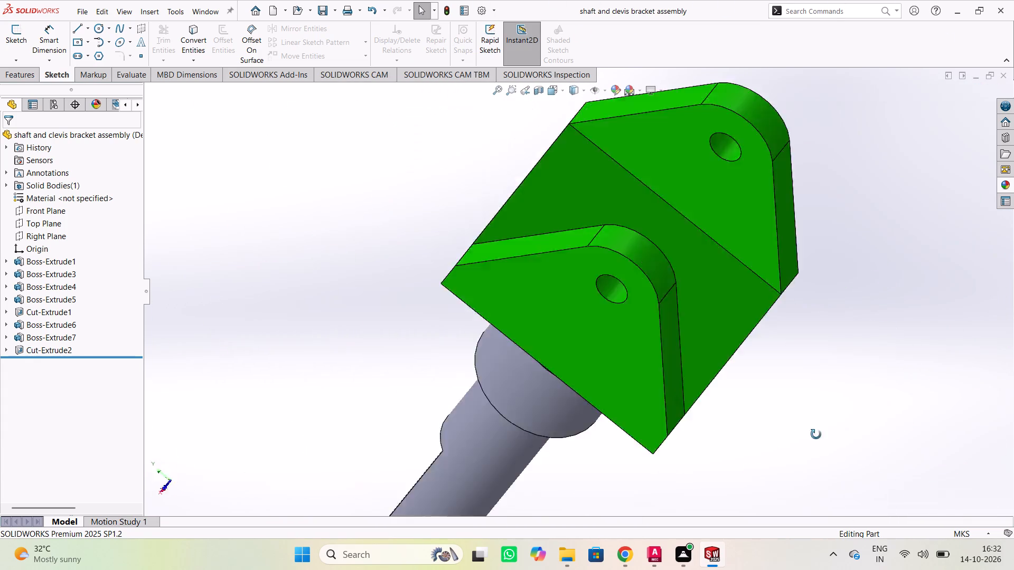
middle_drag(816, 434, 0, 138)
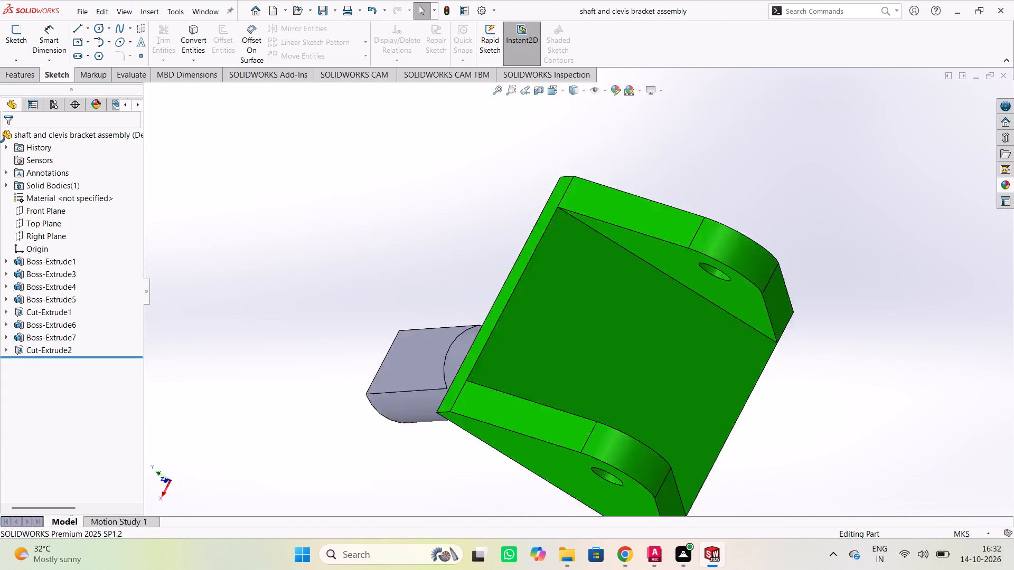
middle_drag(0, 138, 78, 231)
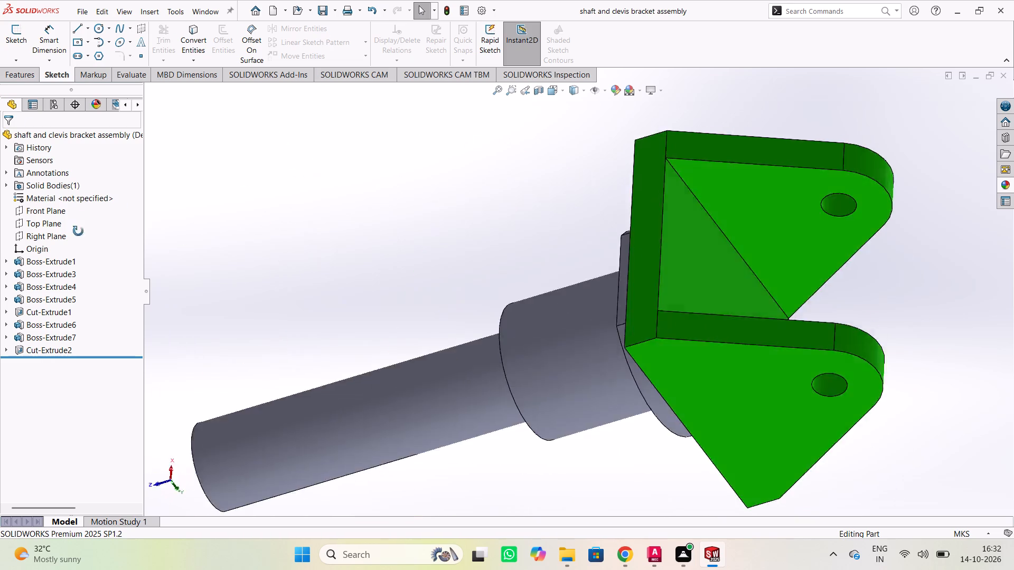
middle_drag(78, 231, 0, 213)
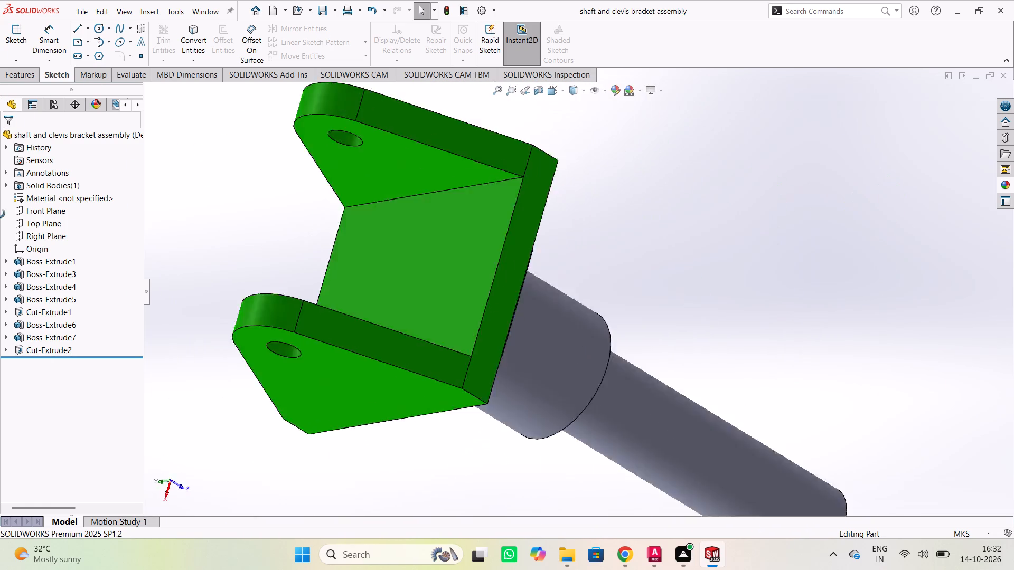
middle_drag(0, 213, 105, 293)
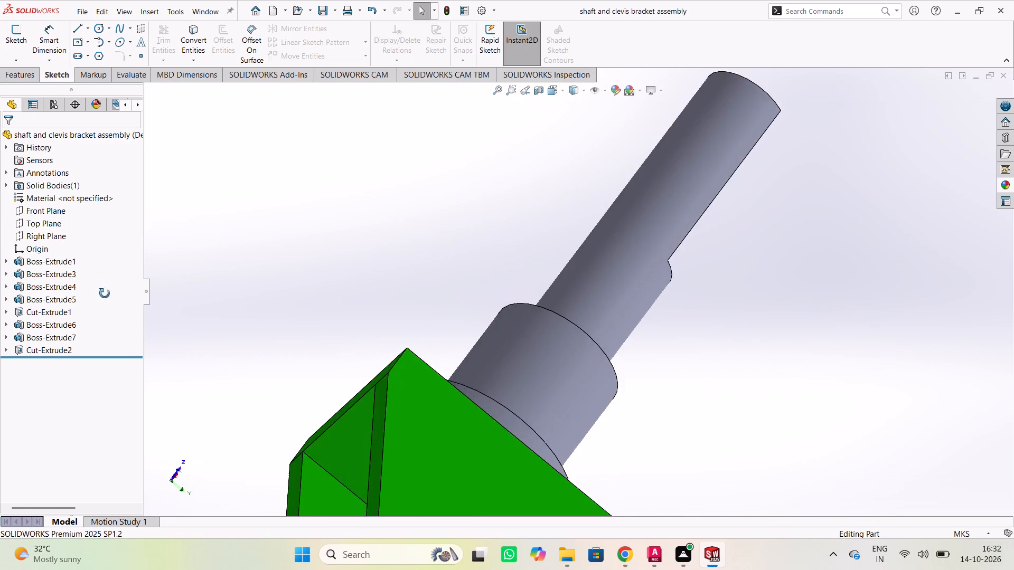
middle_drag(105, 293, 299, 457)
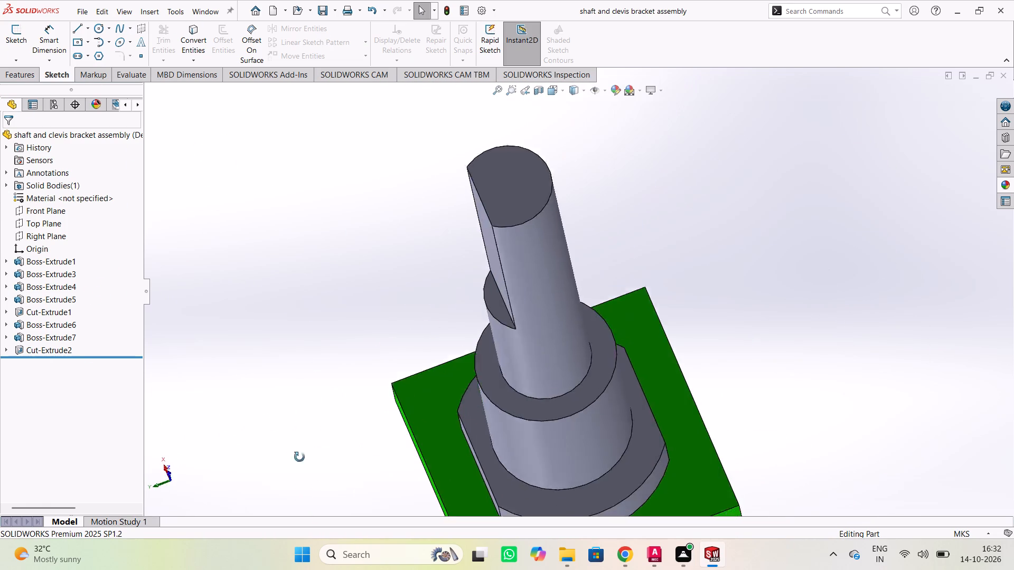
middle_drag(299, 457, 633, 397)
middle_drag(566, 229, 699, 531)
middle_drag(677, 385, 655, 382)
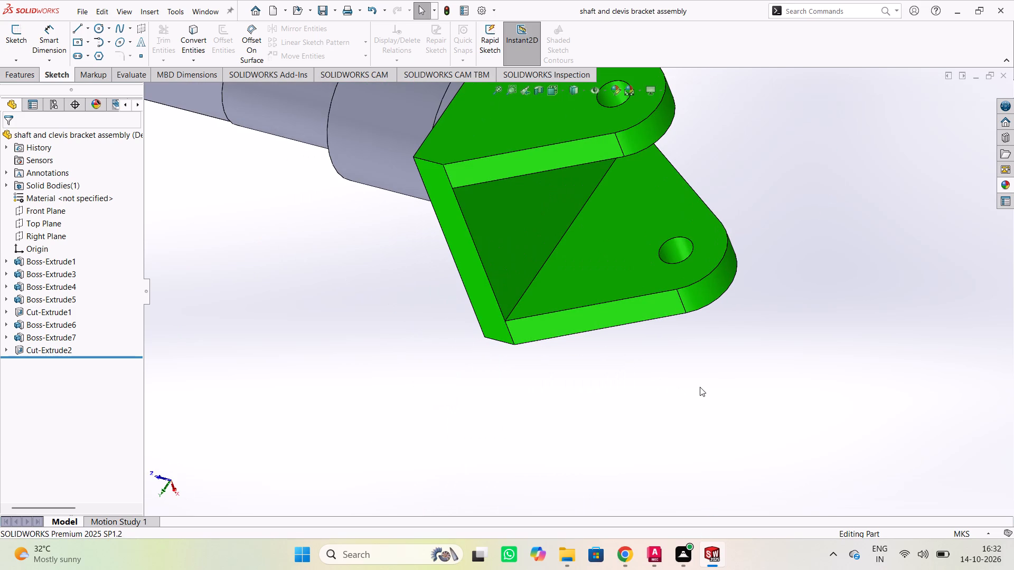
Examine the clevis lugs, their pin holes and the collar's seat on the base plate close up from all sides.
scroll(619, 313, down, 1)
middle_drag(615, 287, 681, 448)
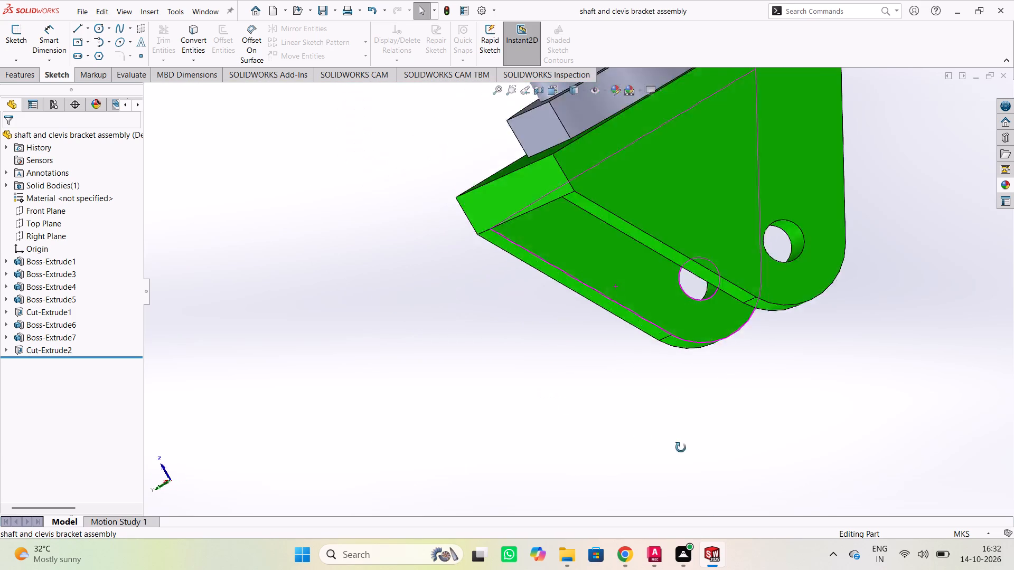
middle_drag(681, 448, 585, 287)
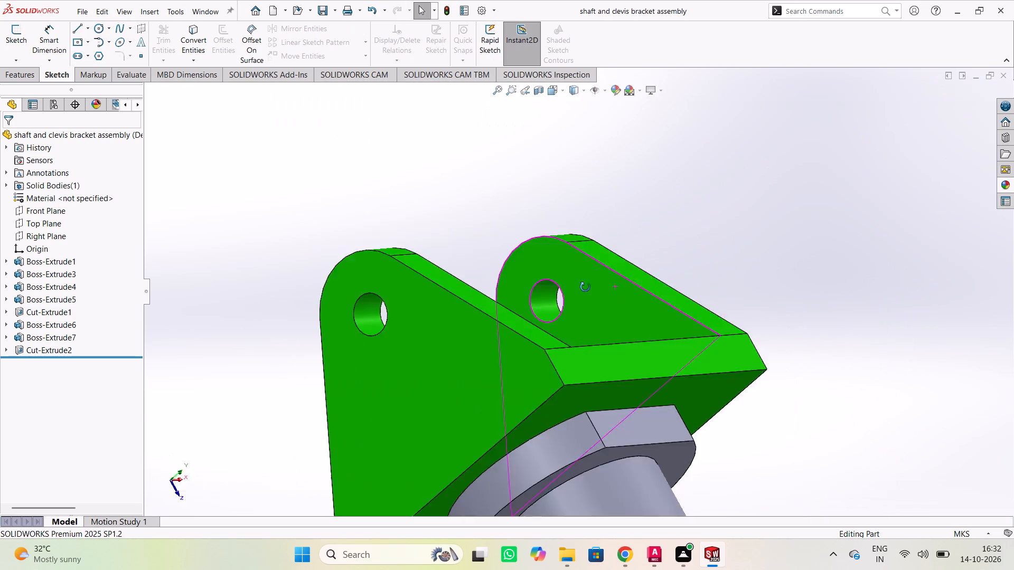
middle_drag(585, 287, 459, 351)
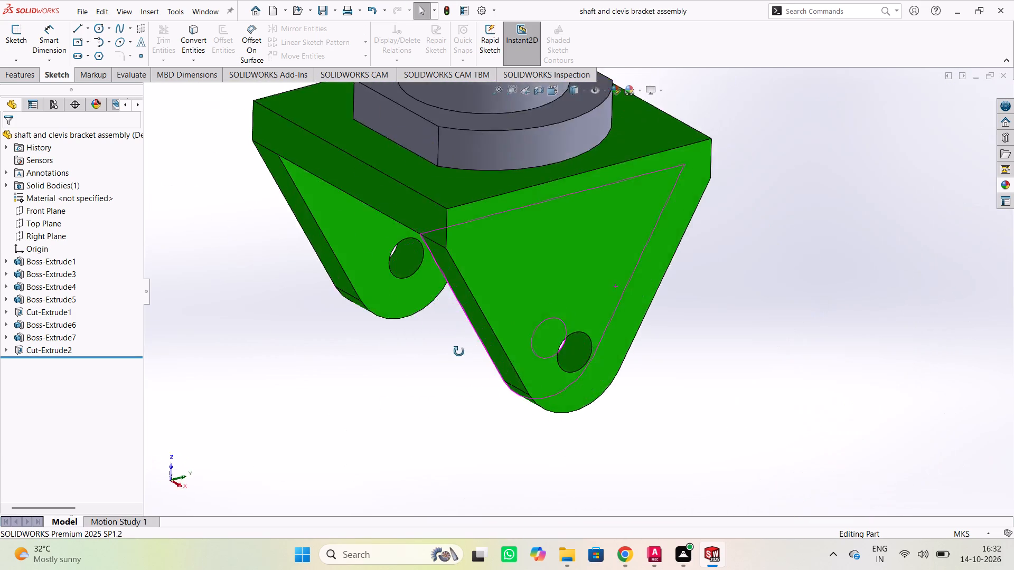
middle_drag(459, 351, 475, 322)
middle_drag(659, 411, 547, 420)
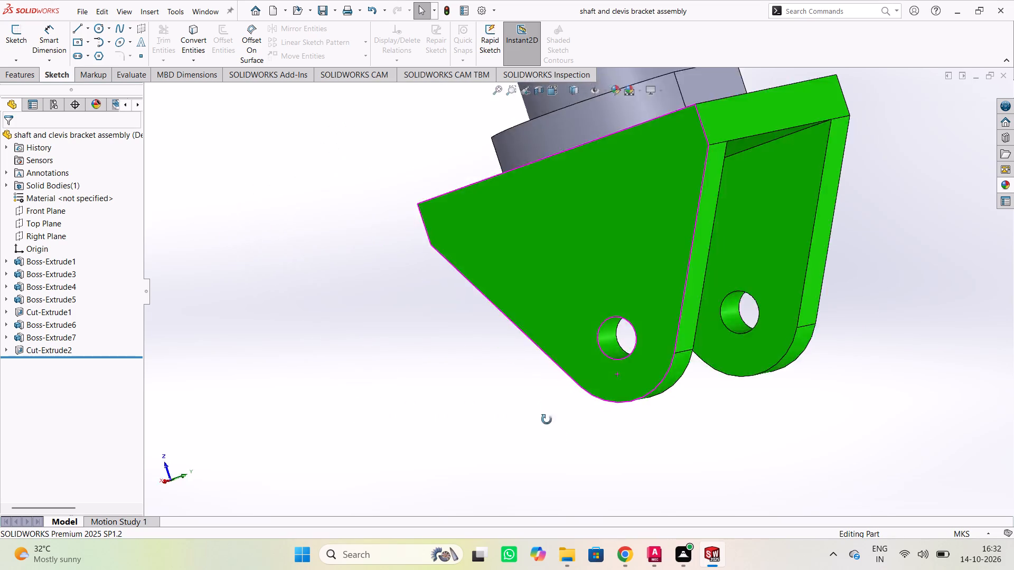
middle_drag(547, 420, 478, 269)
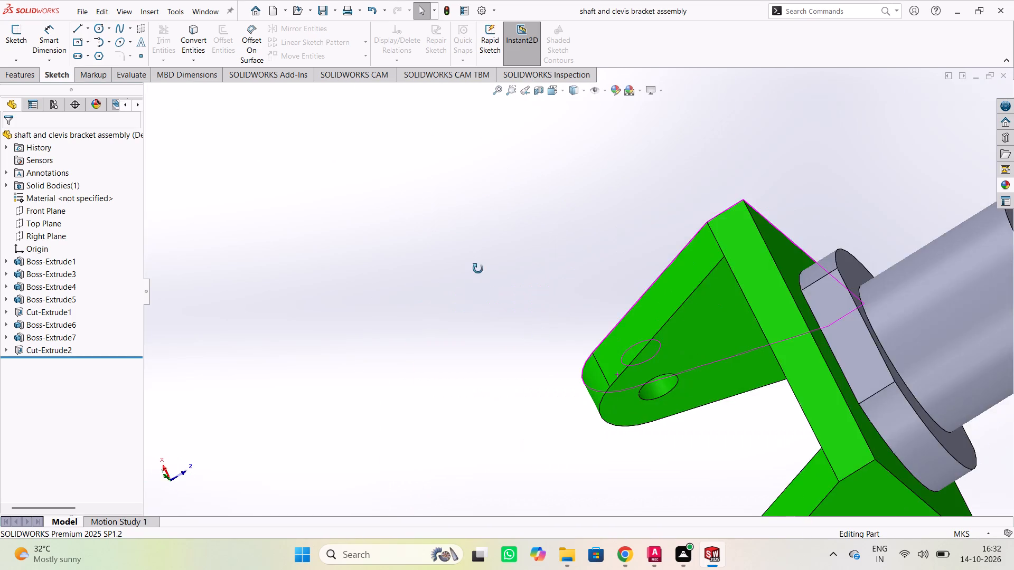
middle_drag(478, 269, 701, 187)
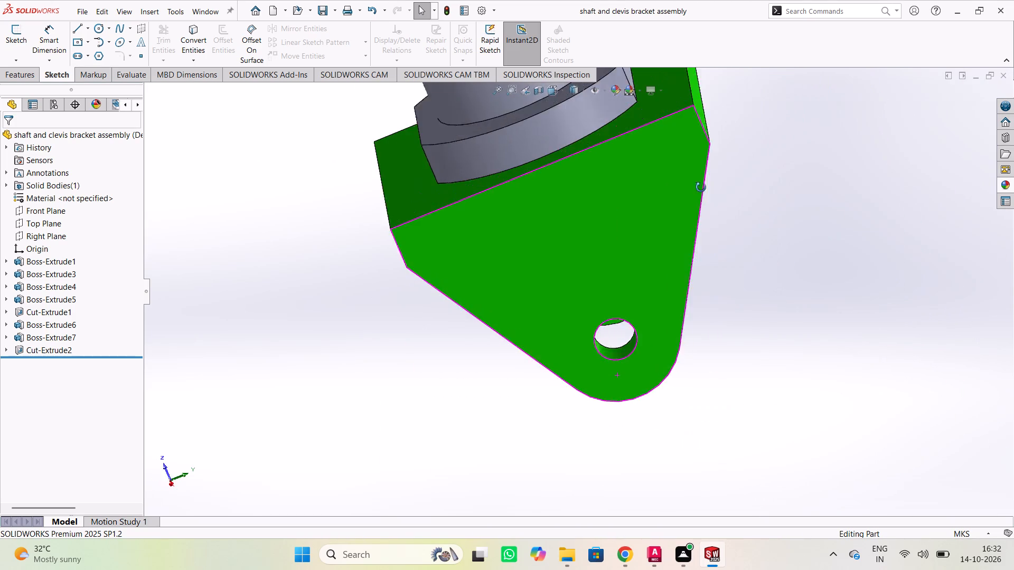
middle_drag(701, 187, 689, 283)
middle_drag(689, 283, 575, 157)
middle_drag(792, 298, 681, 299)
middle_drag(700, 234, 654, 317)
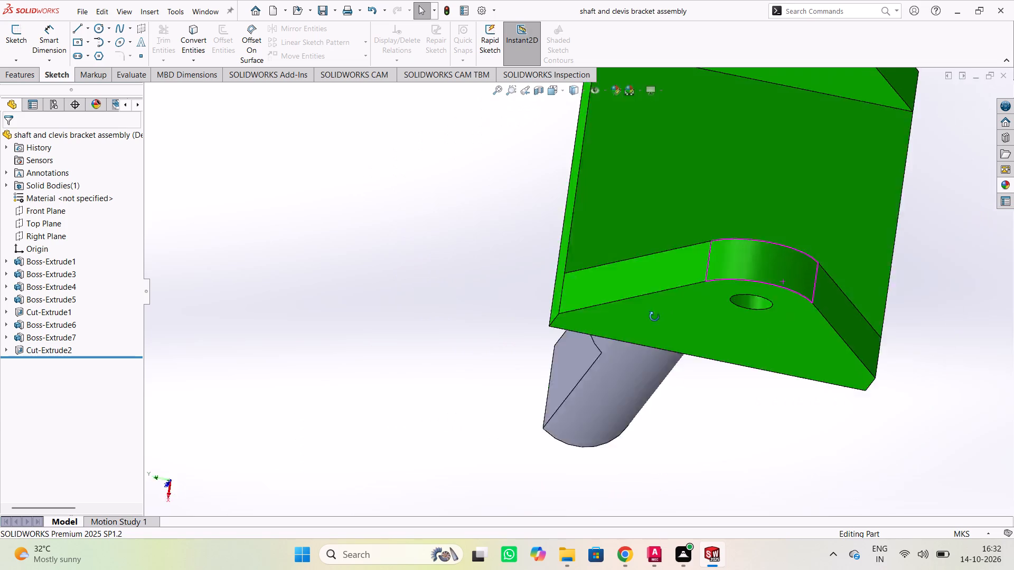
Examine the rounded lug ends, the inner faces of the clevis and the larger shaft step behind the base plate.
middle_drag(654, 317, 750, 341)
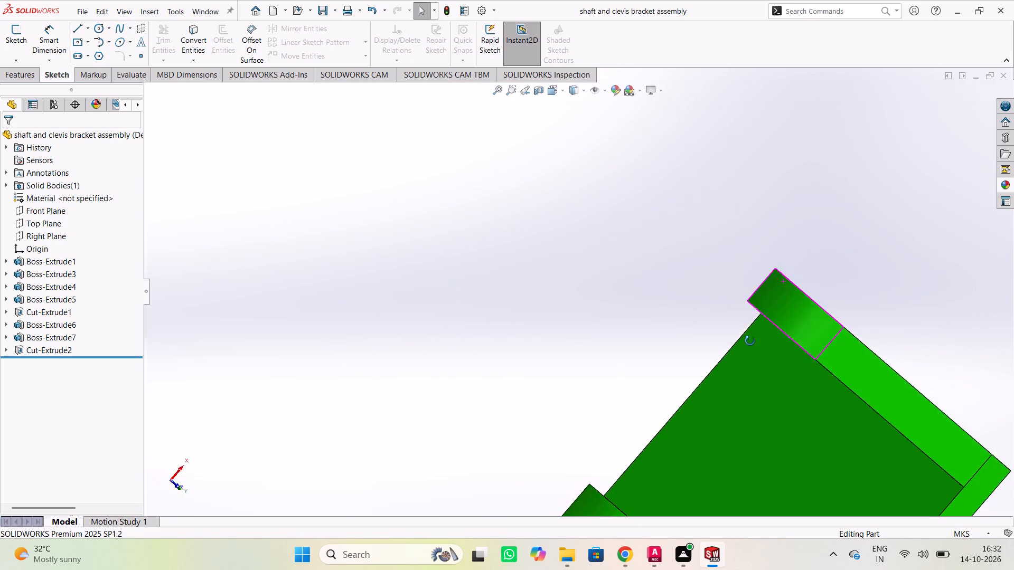
middle_drag(750, 341, 613, 296)
middle_drag(679, 280, 703, 294)
middle_drag(725, 320, 638, 478)
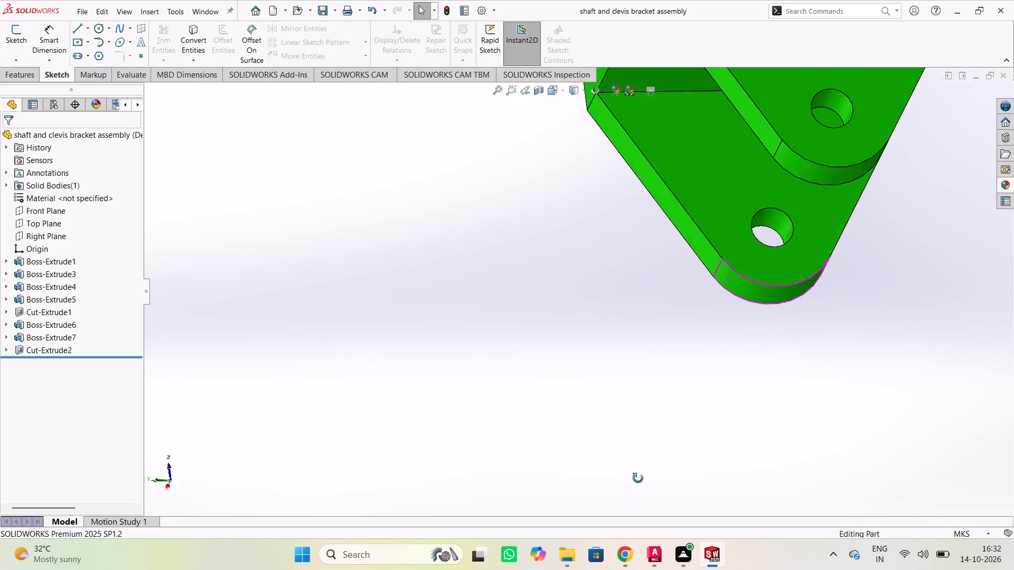
middle_drag(638, 478, 530, 157)
middle_drag(596, 177, 605, 180)
middle_drag(659, 214, 771, 287)
middle_drag(817, 333, 843, 350)
middle_drag(880, 351, 912, 250)
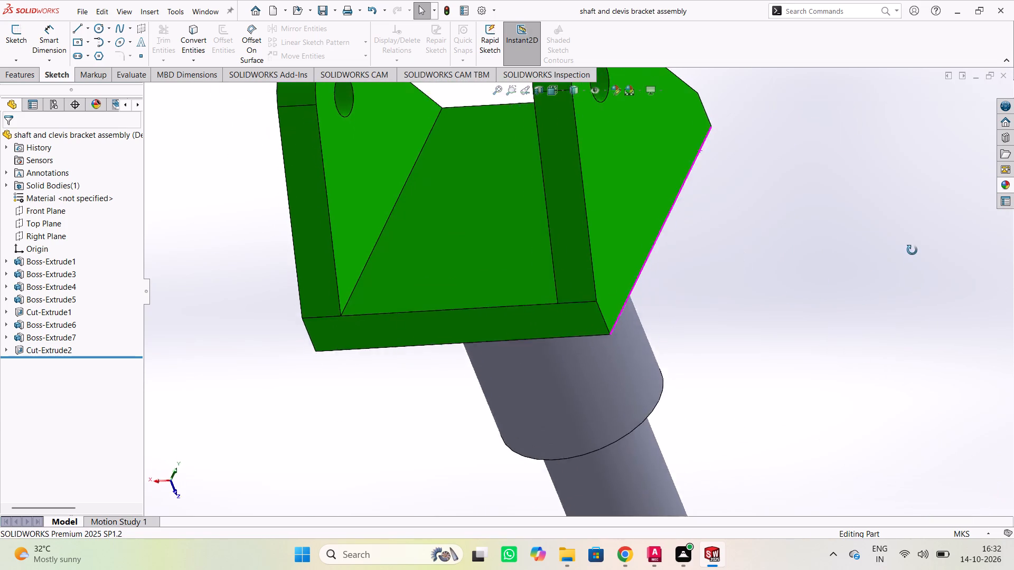
middle_drag(912, 250, 508, 122)
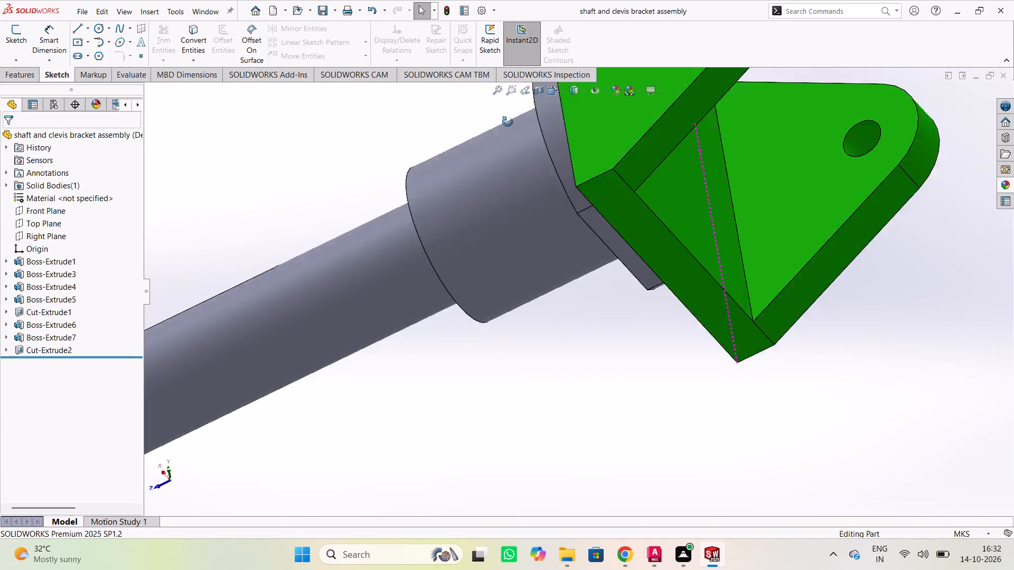
middle_drag(508, 122, 569, 402)
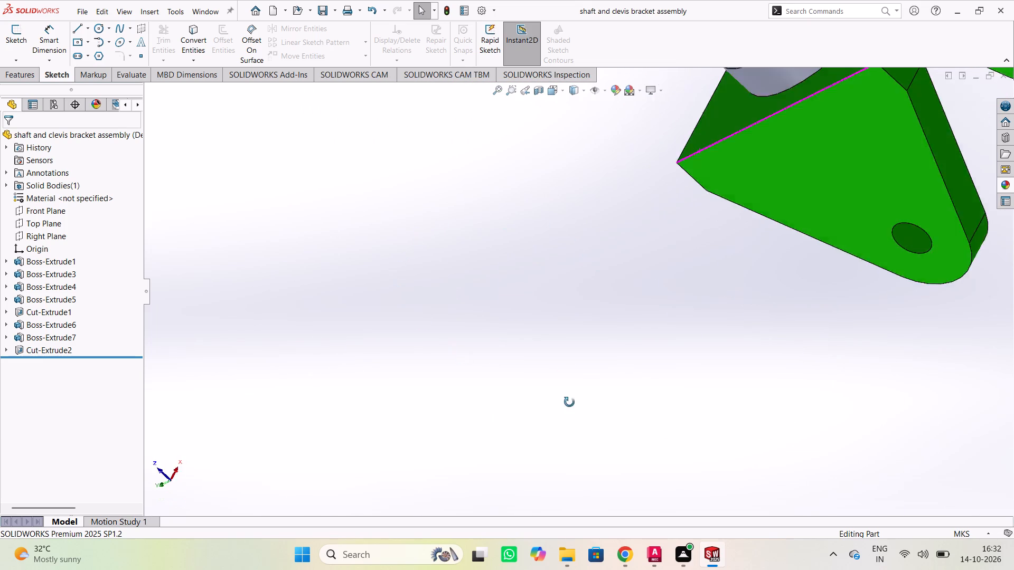
middle_drag(569, 402, 636, 409)
Examine the full length of the part from the clevis base plate to the flat on the shaft end.
scroll(790, 372, down, 1)
scroll(728, 340, up, 4)
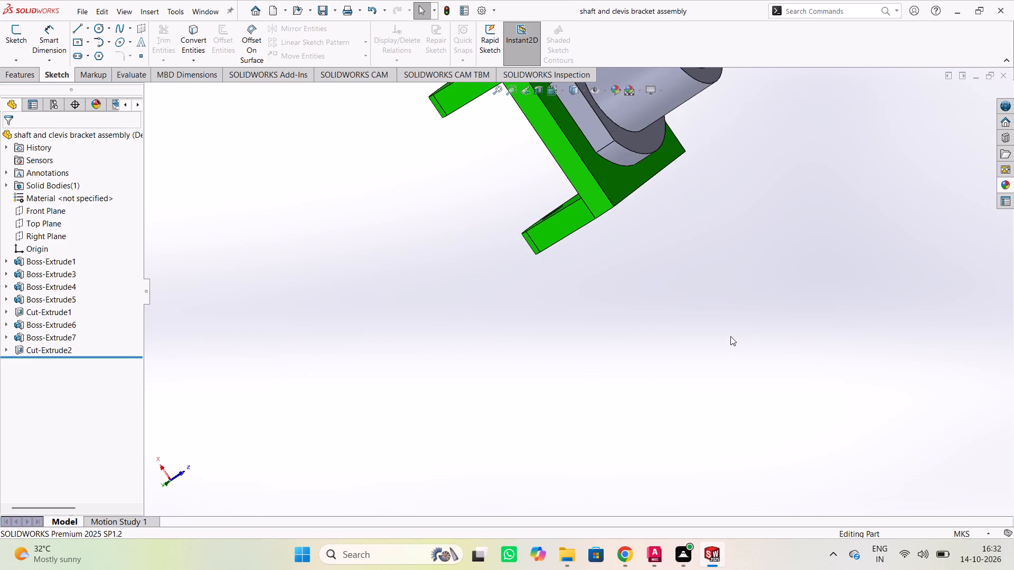
scroll(718, 288, up, 3)
scroll(698, 197, up, 2)
scroll(694, 167, down, 1)
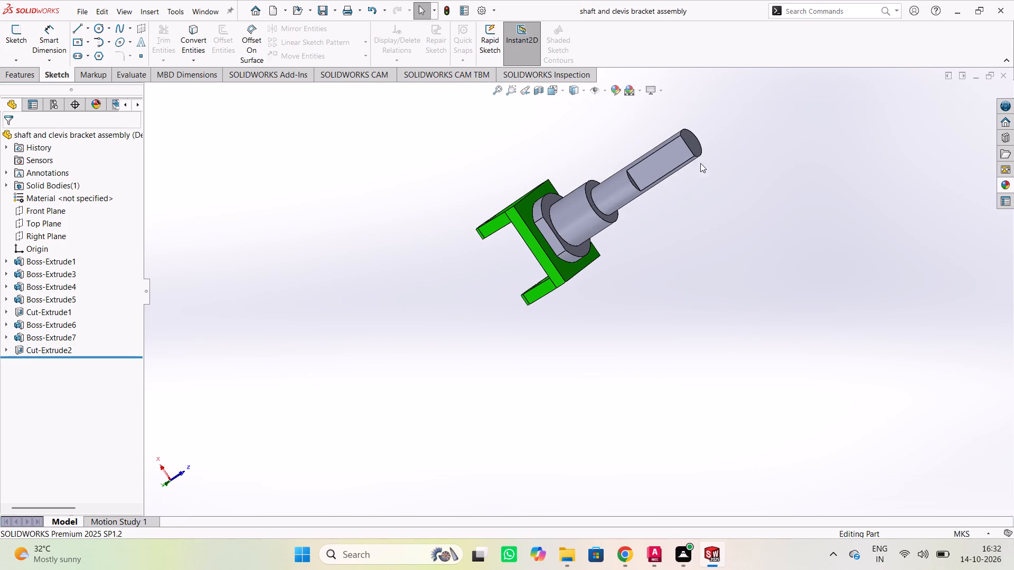
scroll(705, 160, down, 5)
scroll(568, 220, up, 2)
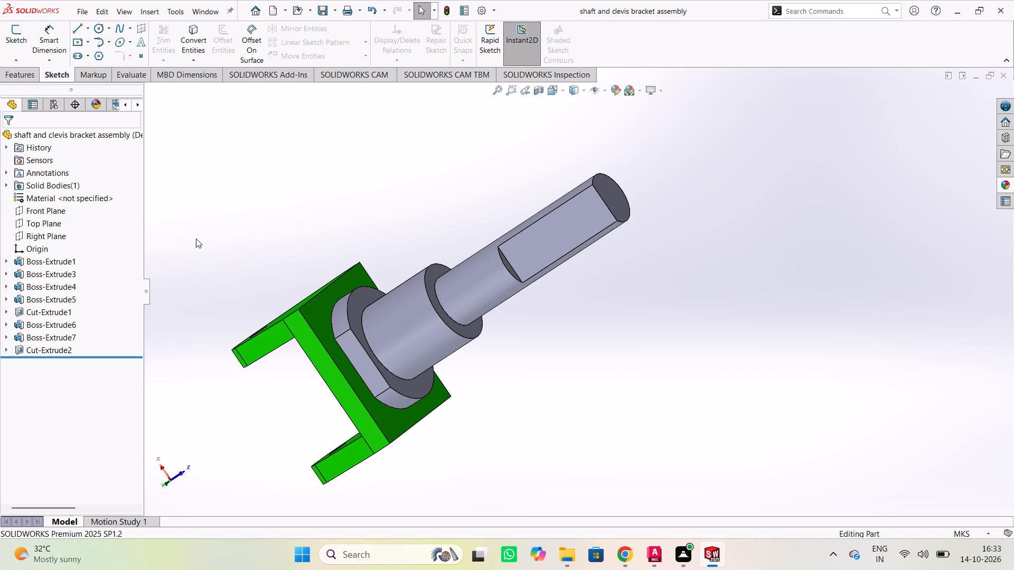
Examine the complete part from the shaft end, the open clevis side and both lug sides as a final overall check.
middle_drag(666, 414, 592, 463)
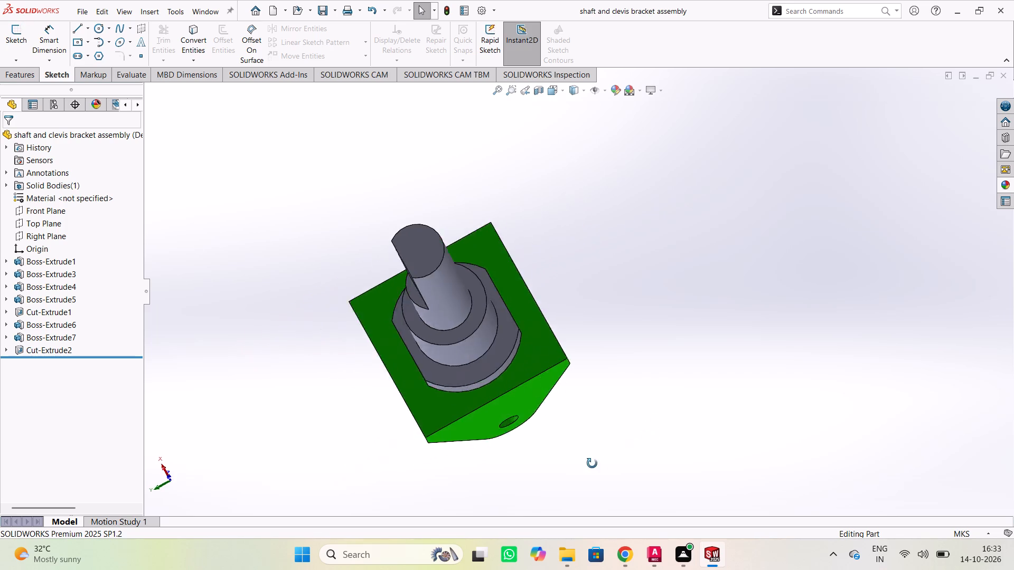
middle_drag(592, 463, 493, 234)
middle_drag(500, 230, 525, 220)
middle_drag(730, 300, 740, 337)
middle_drag(734, 379, 546, 407)
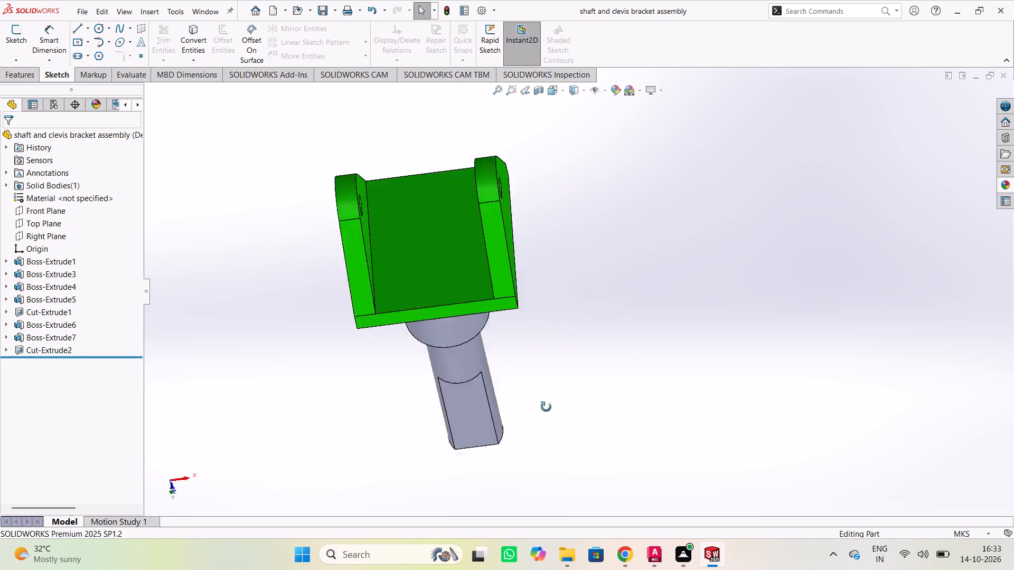
middle_drag(546, 407, 380, 406)
middle_drag(781, 385, 469, 397)
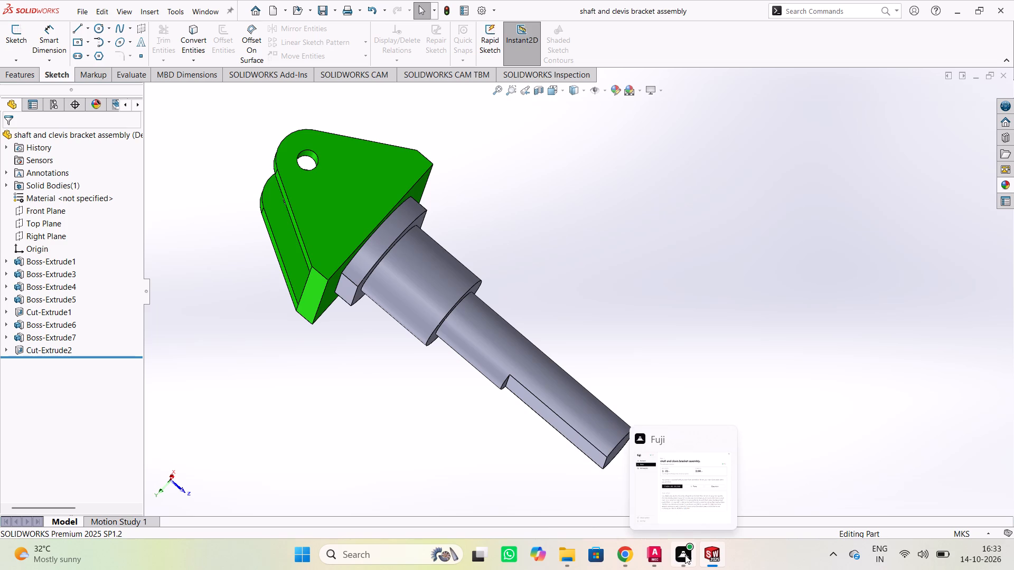
middle_drag(811, 282, 552, 346)
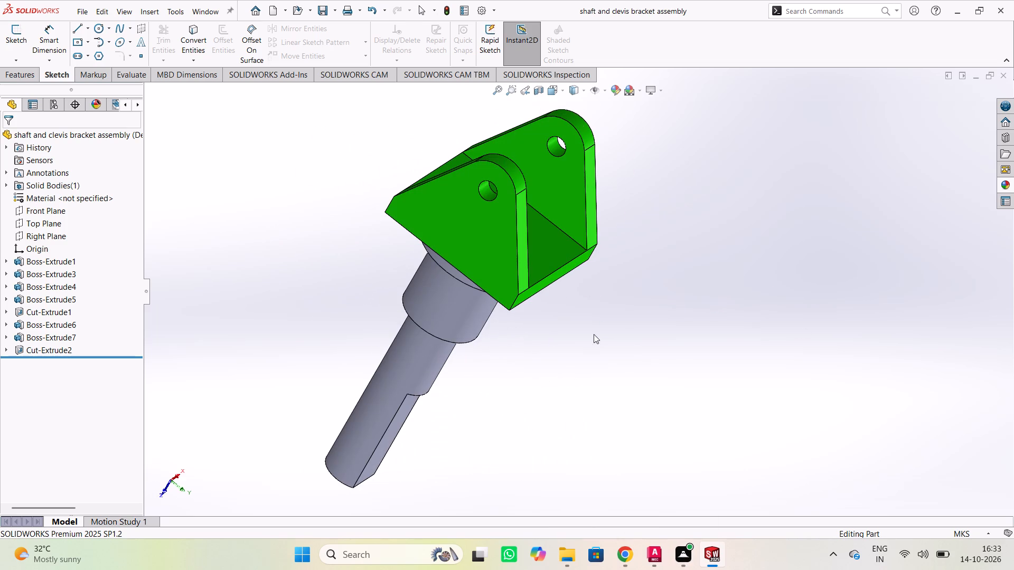
middle_drag(743, 319, 411, 335)
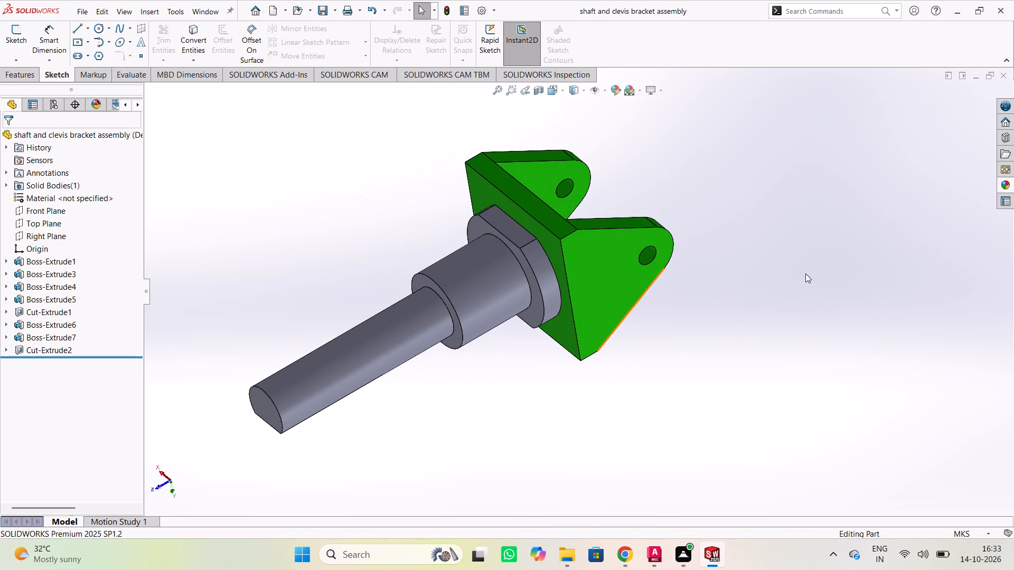
middle_drag(806, 273, 701, 378)
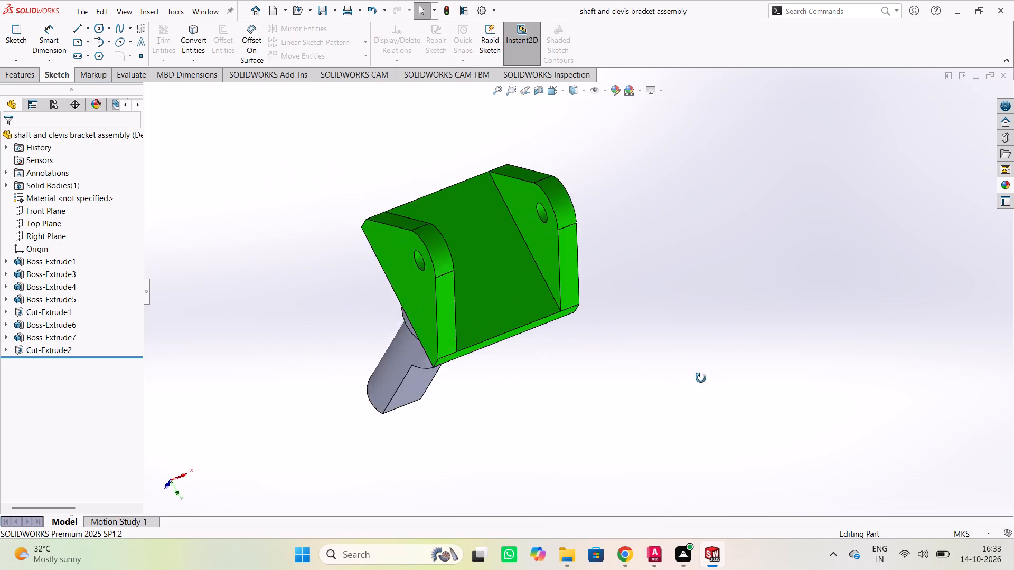
middle_drag(701, 378, 647, 373)
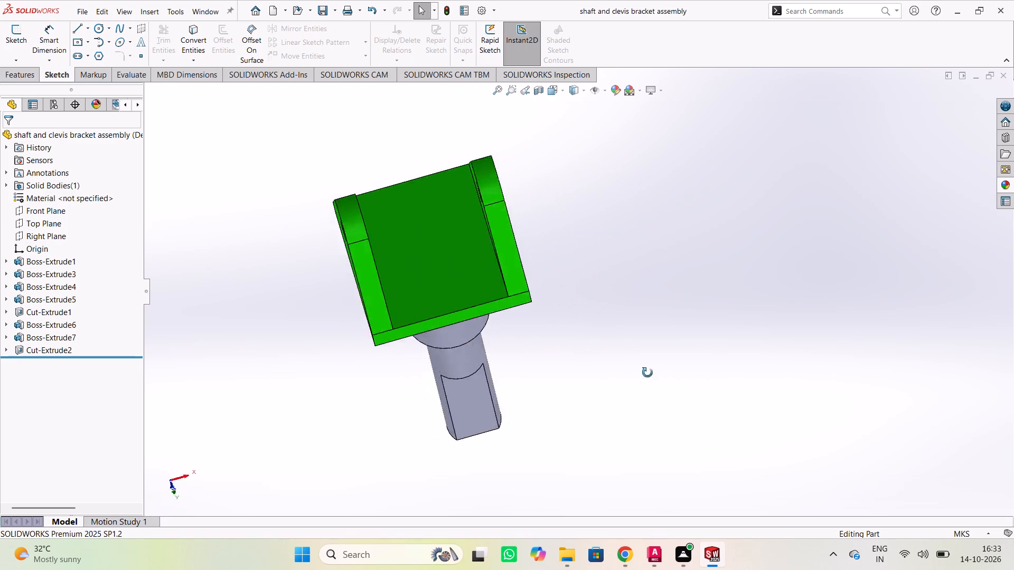
middle_drag(647, 373, 663, 358)
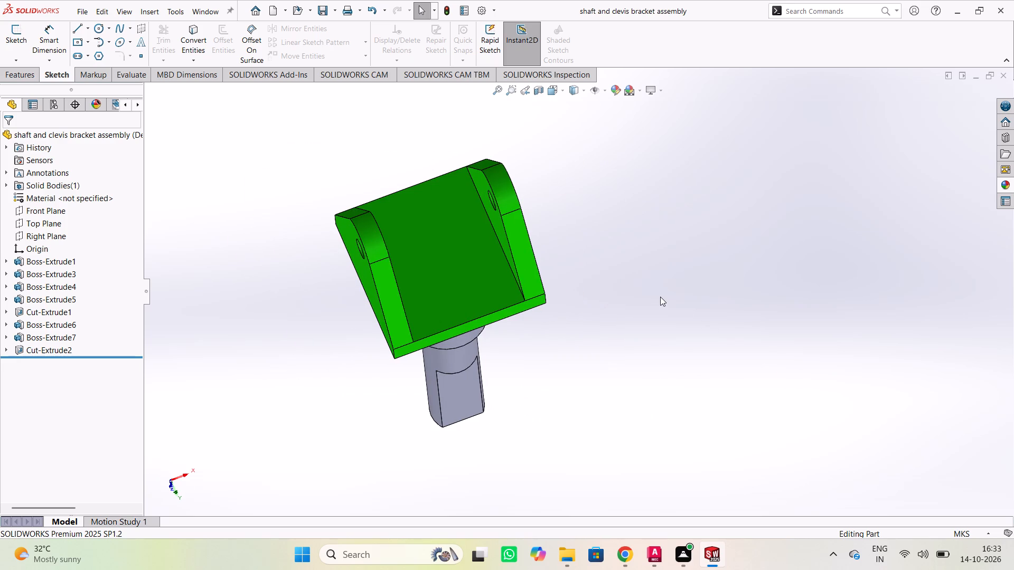
middle_drag(745, 277, 410, 312)
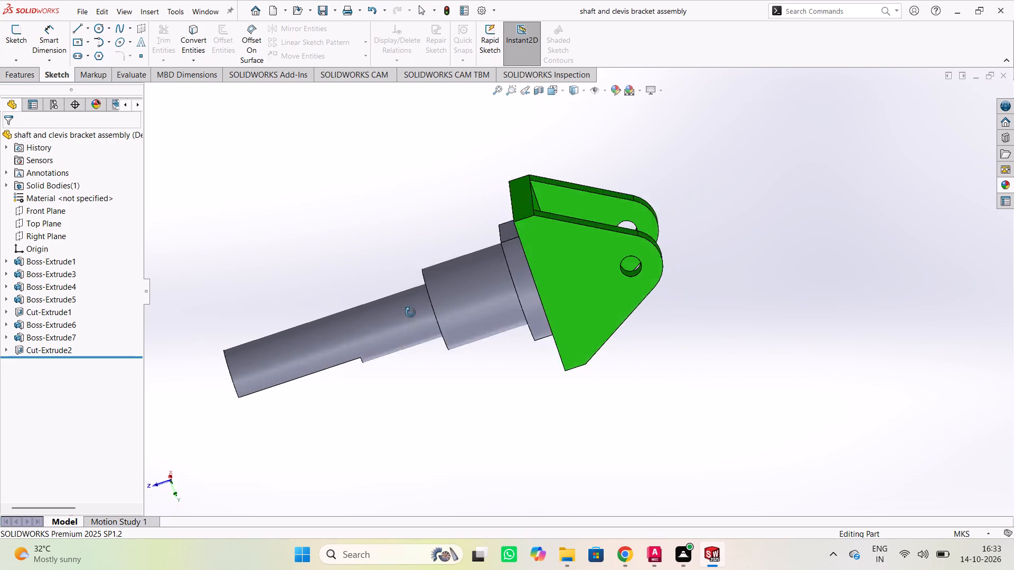
Examine the clevis, the flatted collar behind its base plate and the stepped shaft with its end flat from several sides.
middle_drag(410, 312, 400, 312)
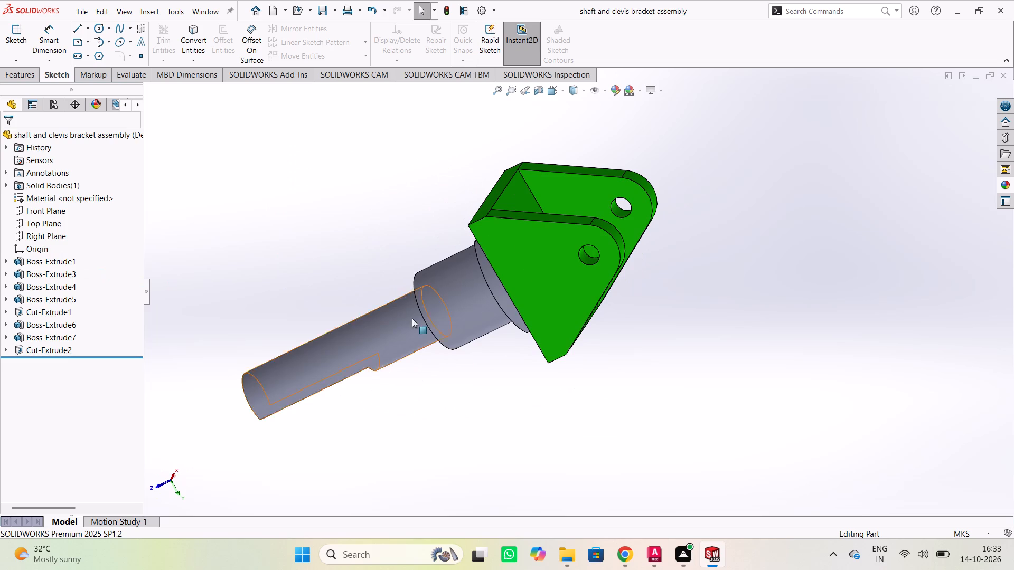
scroll(544, 321, up, 1)
middle_drag(705, 255, 705, 255)
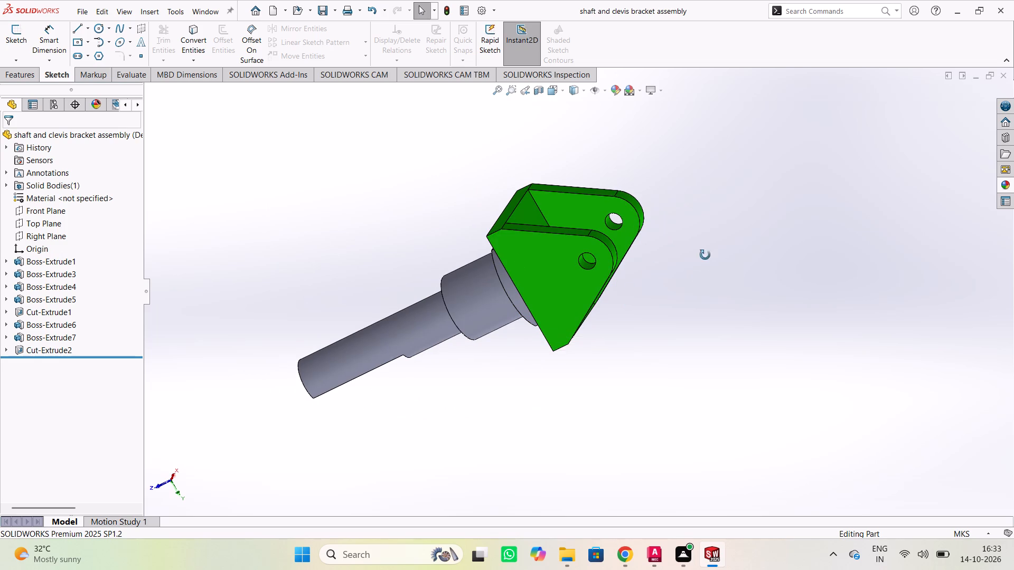
middle_drag(705, 255, 782, 444)
scroll(387, 324, down, 1)
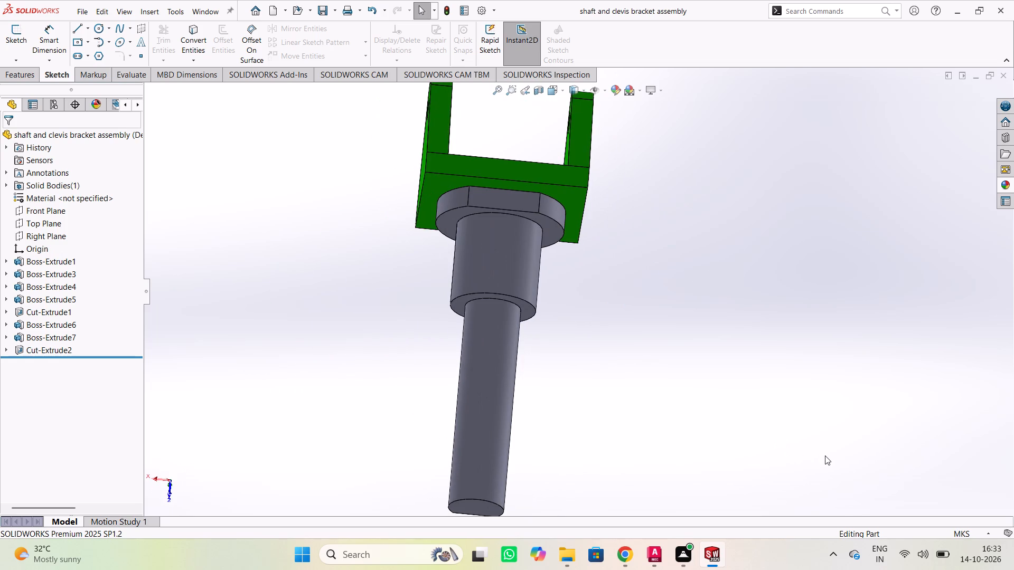
middle_drag(908, 450, 701, 498)
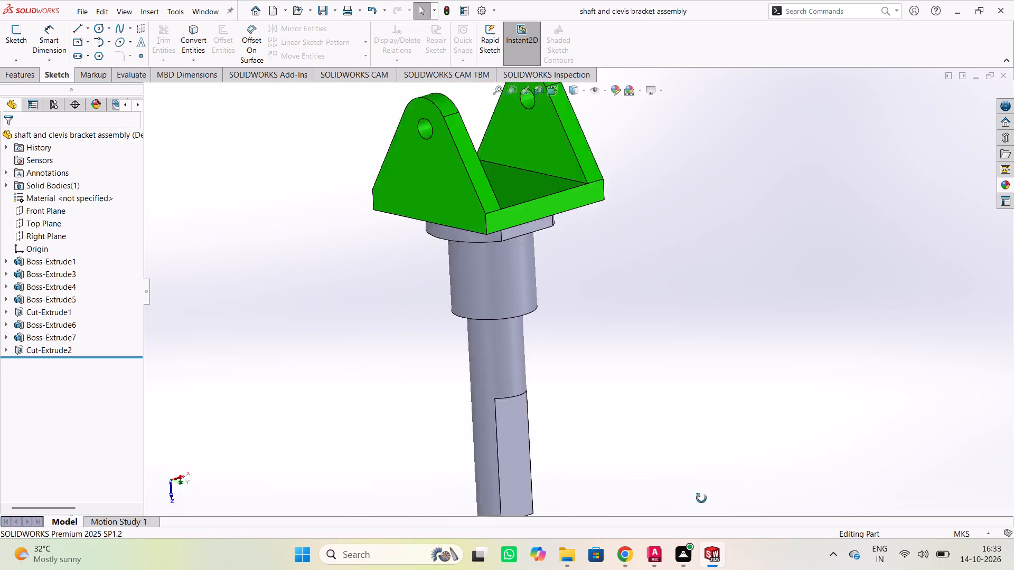
middle_drag(701, 498, 617, 226)
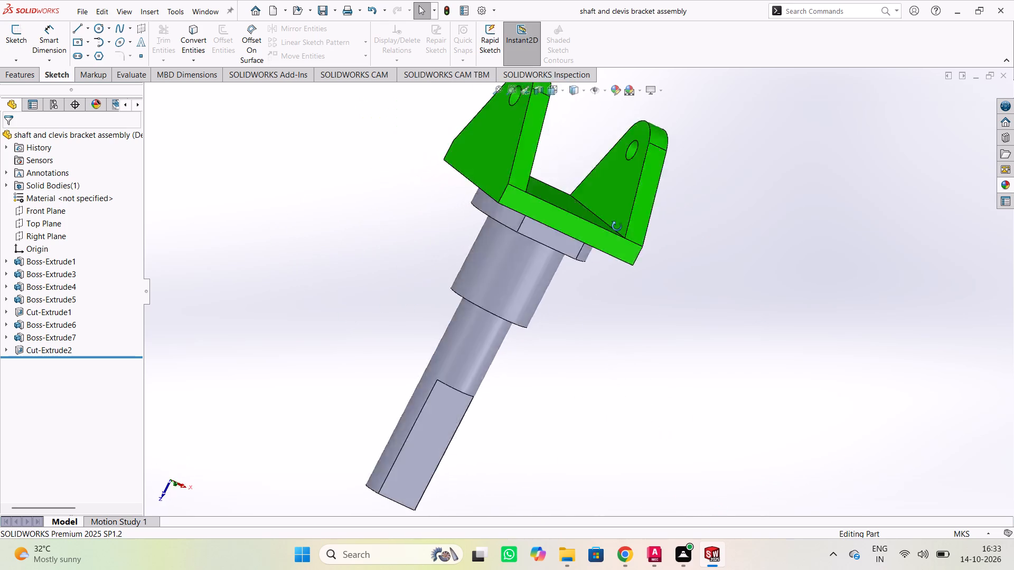
middle_drag(617, 226, 620, 368)
middle_drag(622, 363, 428, 316)
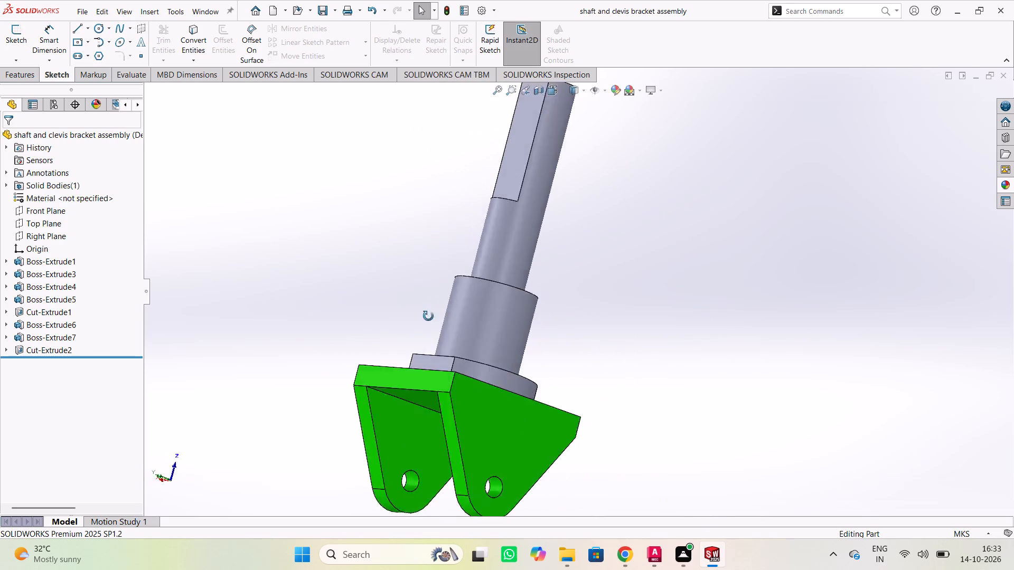
middle_drag(428, 316, 388, 392)
middle_click(388, 392)
middle_drag(388, 392, 630, 474)
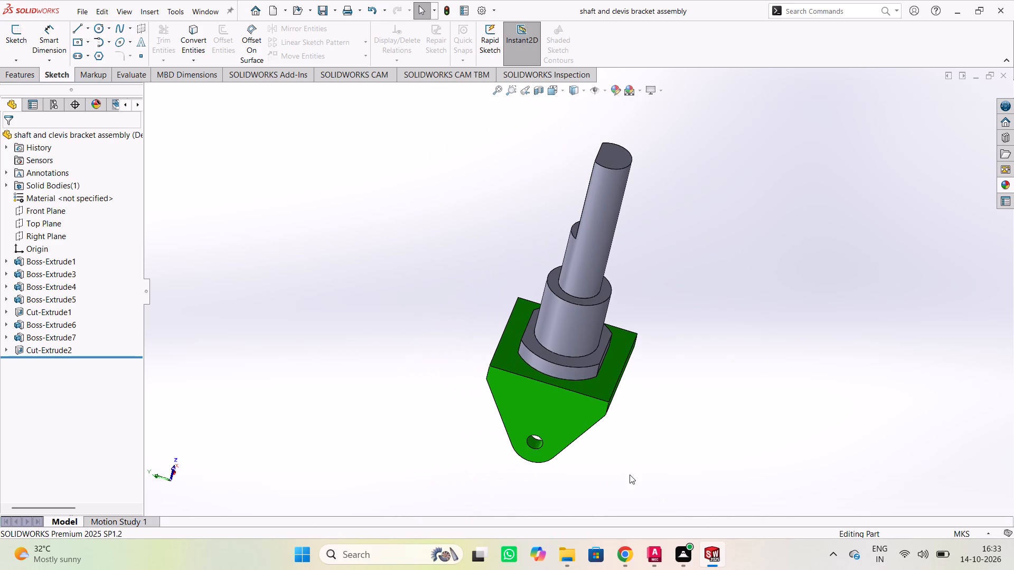
Examine the whole part again from the shaft end, the open clevis side and the back of the base plate.
middle_drag(630, 474, 281, 518)
middle_drag(713, 308, 699, 319)
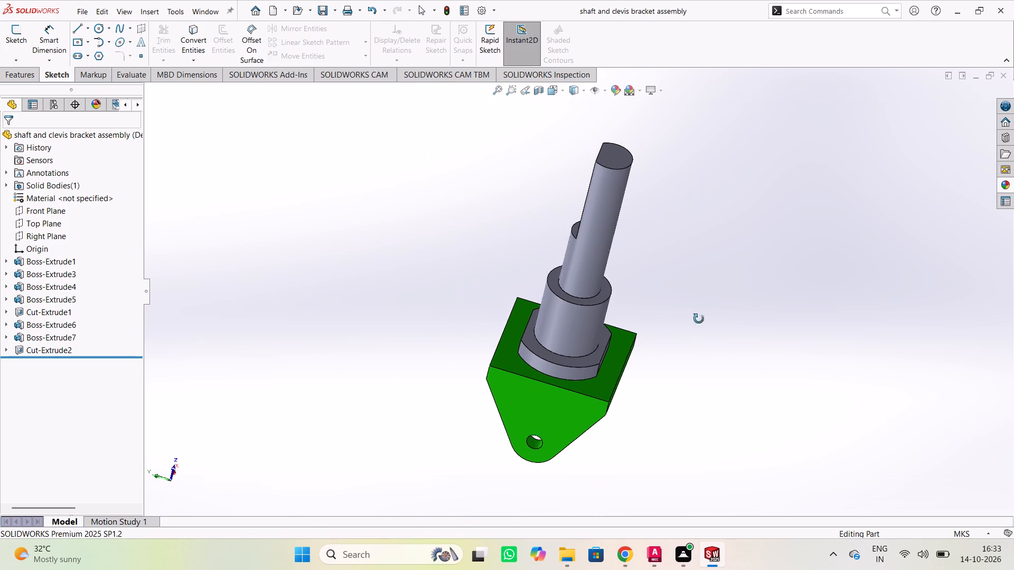
middle_drag(699, 319, 302, 358)
middle_drag(349, 353, 610, 367)
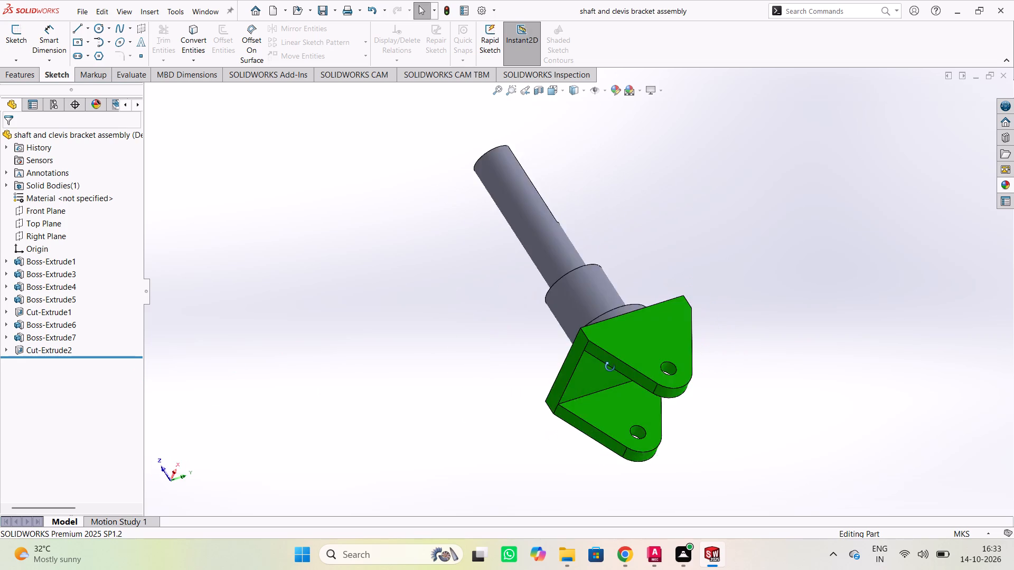
middle_drag(610, 367, 253, 338)
middle_click(253, 338)
middle_click(253, 338)
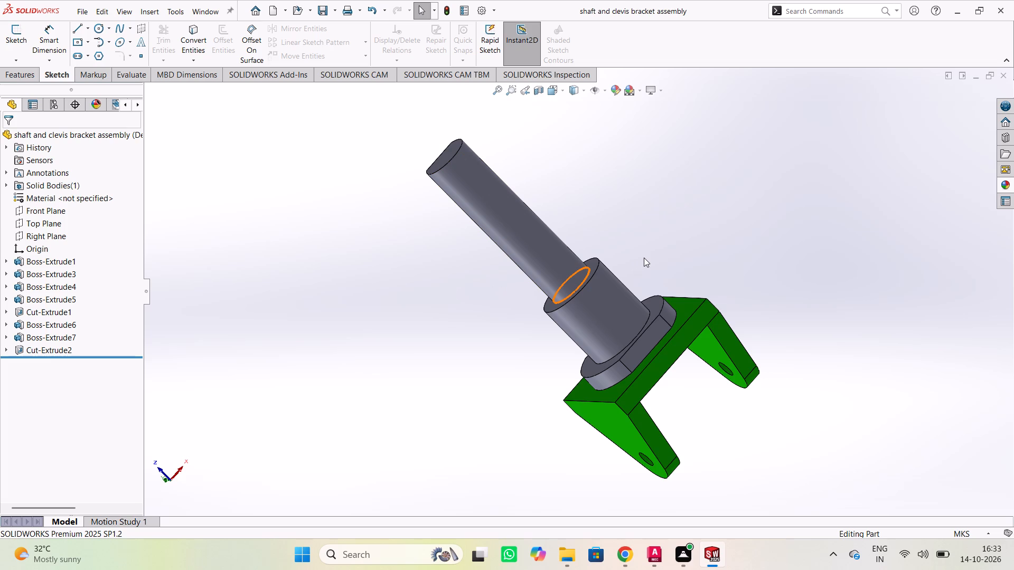
middle_drag(670, 206, 460, 266)
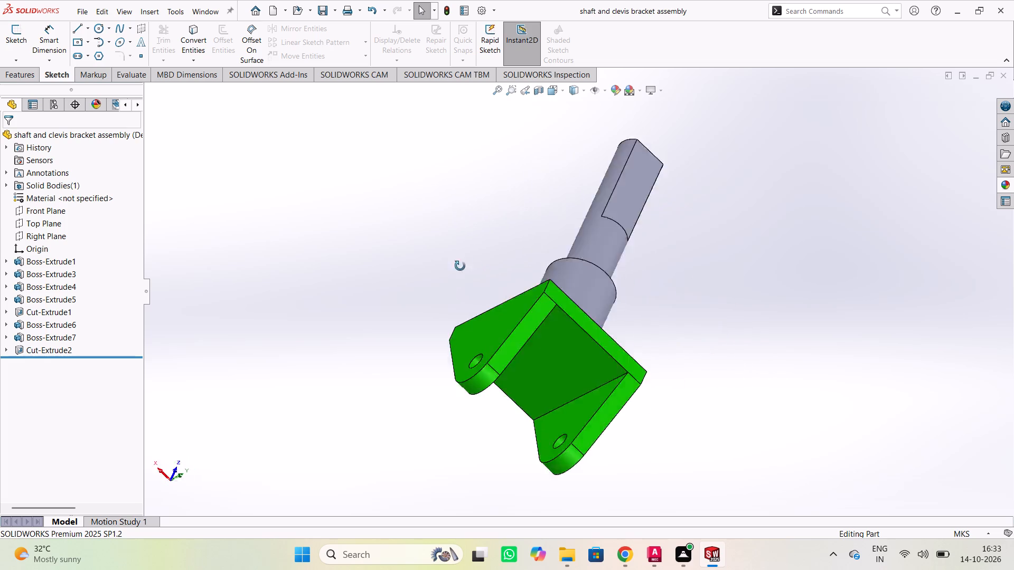
middle_drag(460, 266, 782, 348)
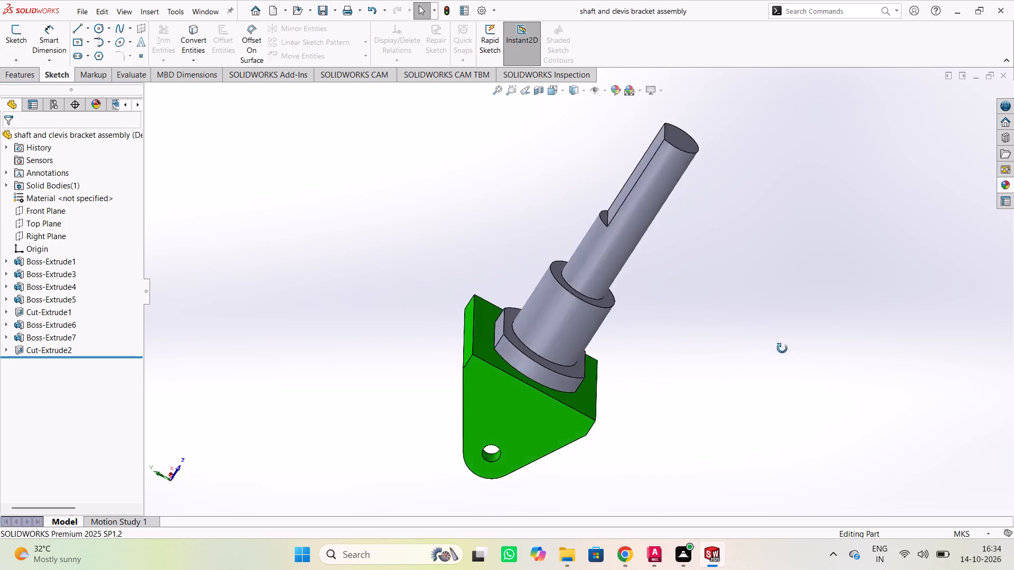
middle_drag(782, 348, 646, 224)
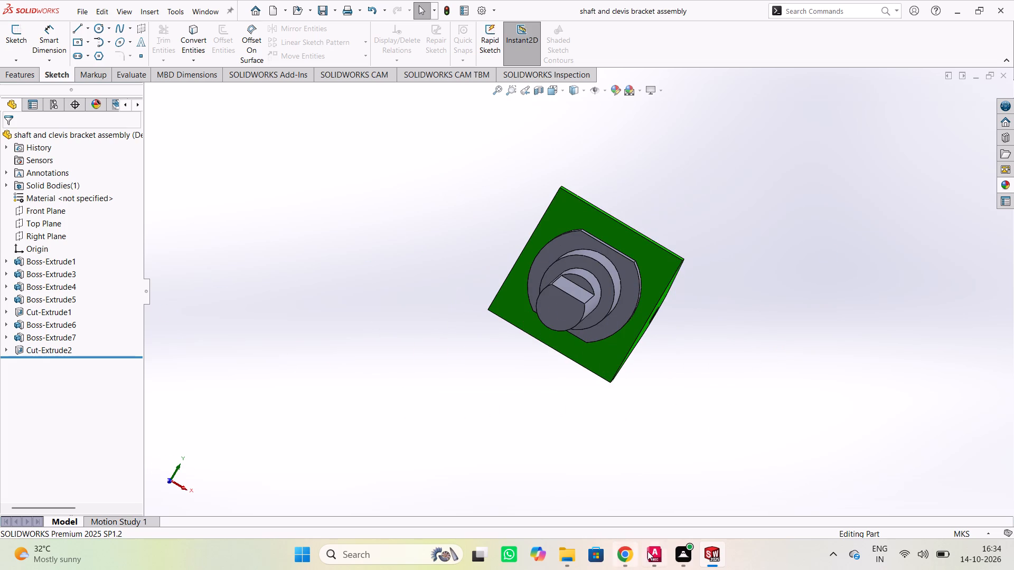